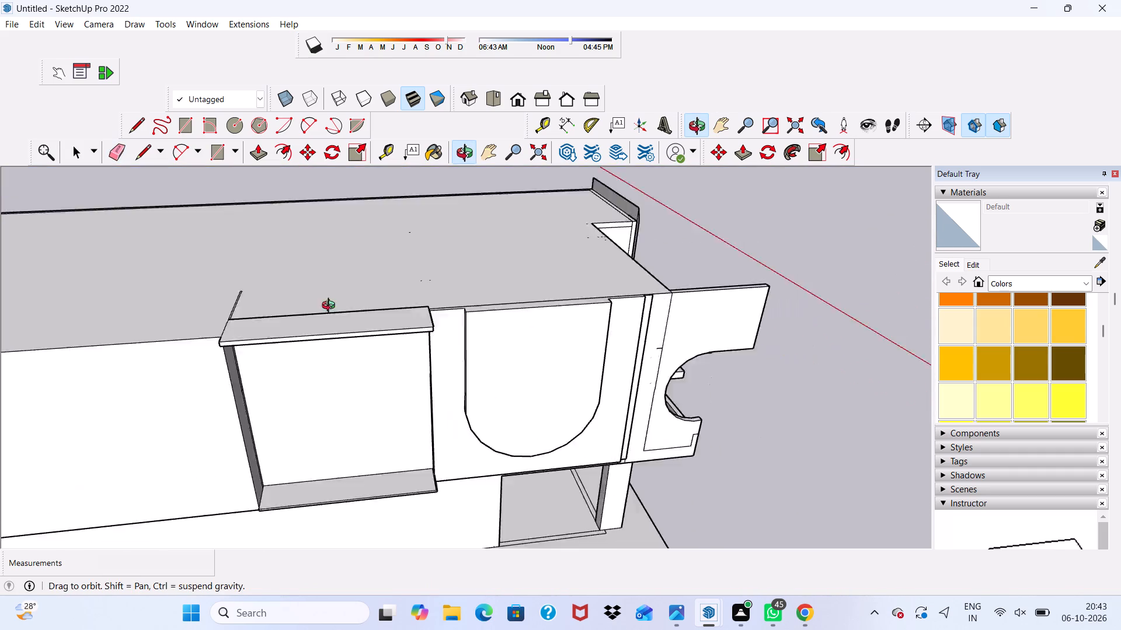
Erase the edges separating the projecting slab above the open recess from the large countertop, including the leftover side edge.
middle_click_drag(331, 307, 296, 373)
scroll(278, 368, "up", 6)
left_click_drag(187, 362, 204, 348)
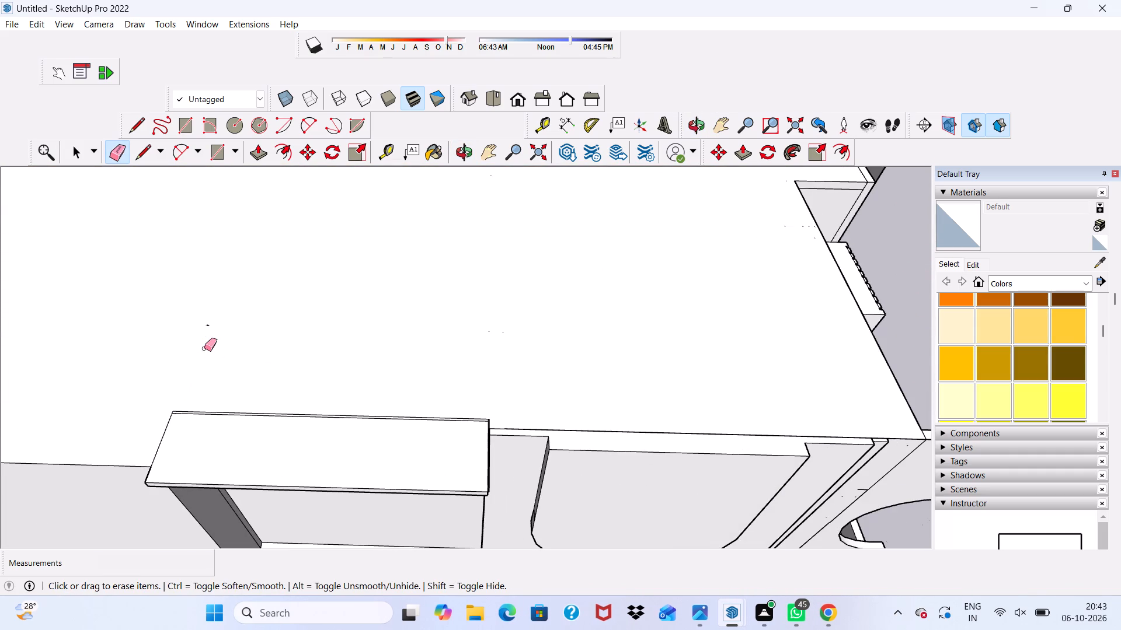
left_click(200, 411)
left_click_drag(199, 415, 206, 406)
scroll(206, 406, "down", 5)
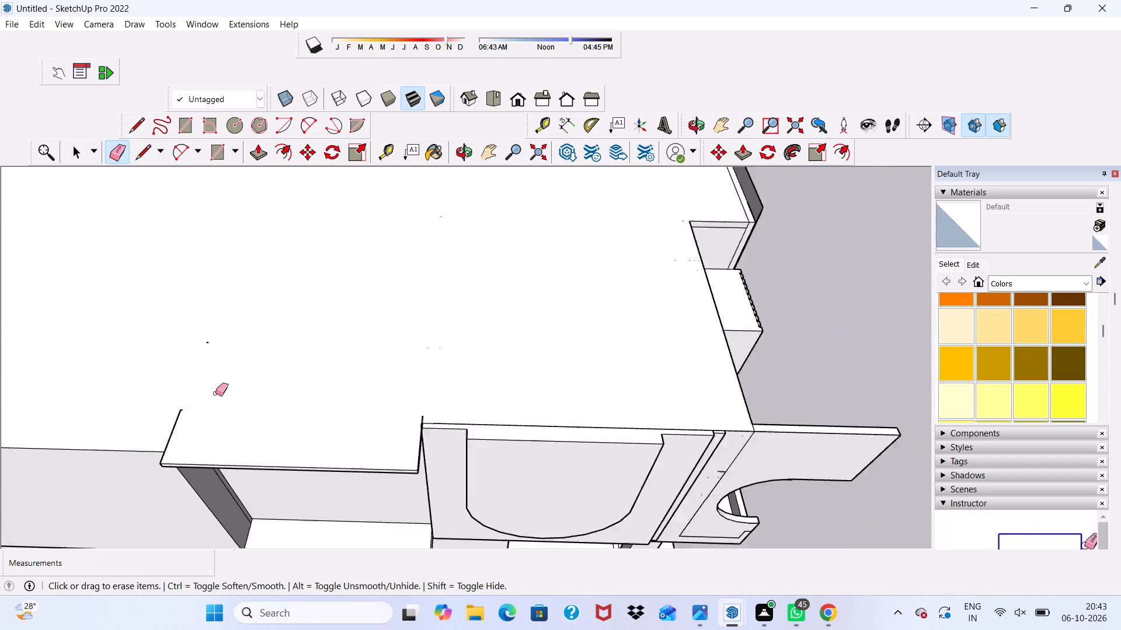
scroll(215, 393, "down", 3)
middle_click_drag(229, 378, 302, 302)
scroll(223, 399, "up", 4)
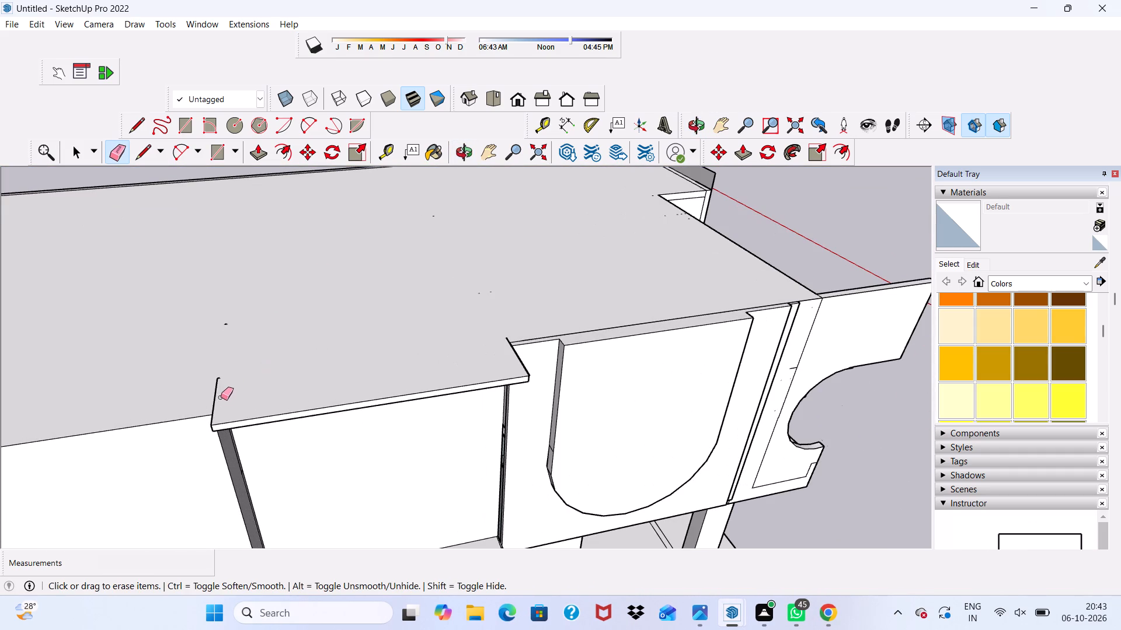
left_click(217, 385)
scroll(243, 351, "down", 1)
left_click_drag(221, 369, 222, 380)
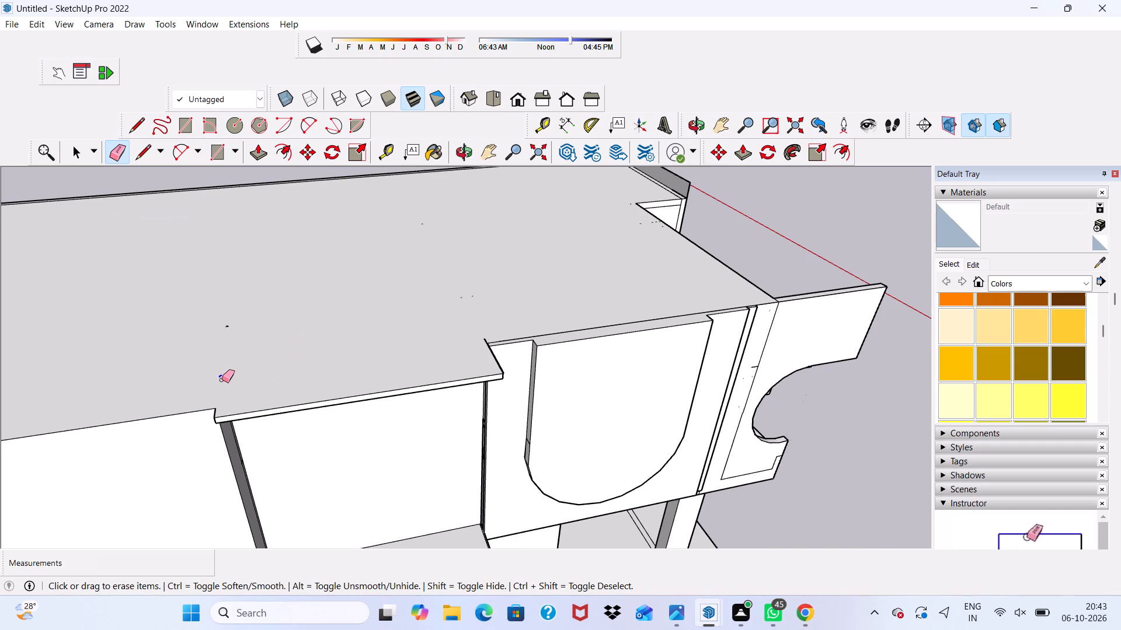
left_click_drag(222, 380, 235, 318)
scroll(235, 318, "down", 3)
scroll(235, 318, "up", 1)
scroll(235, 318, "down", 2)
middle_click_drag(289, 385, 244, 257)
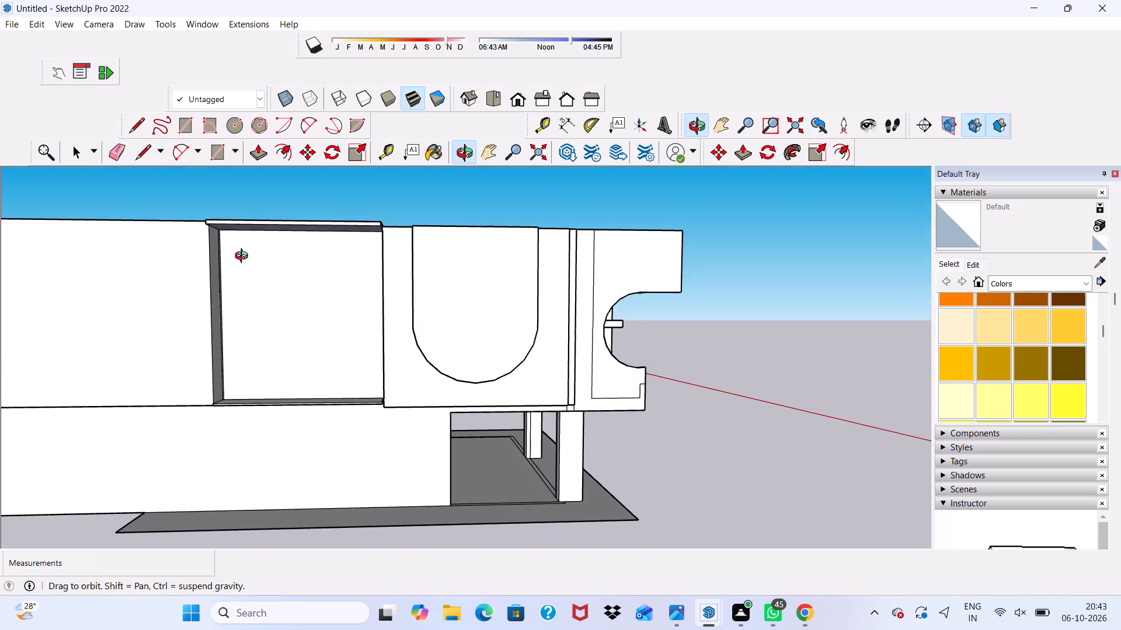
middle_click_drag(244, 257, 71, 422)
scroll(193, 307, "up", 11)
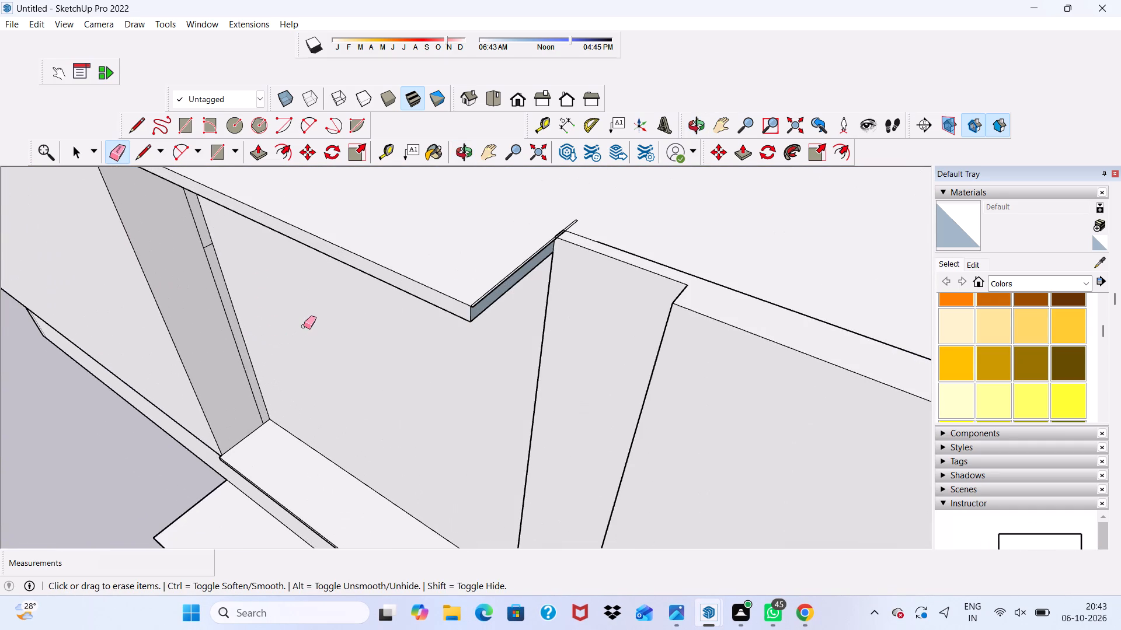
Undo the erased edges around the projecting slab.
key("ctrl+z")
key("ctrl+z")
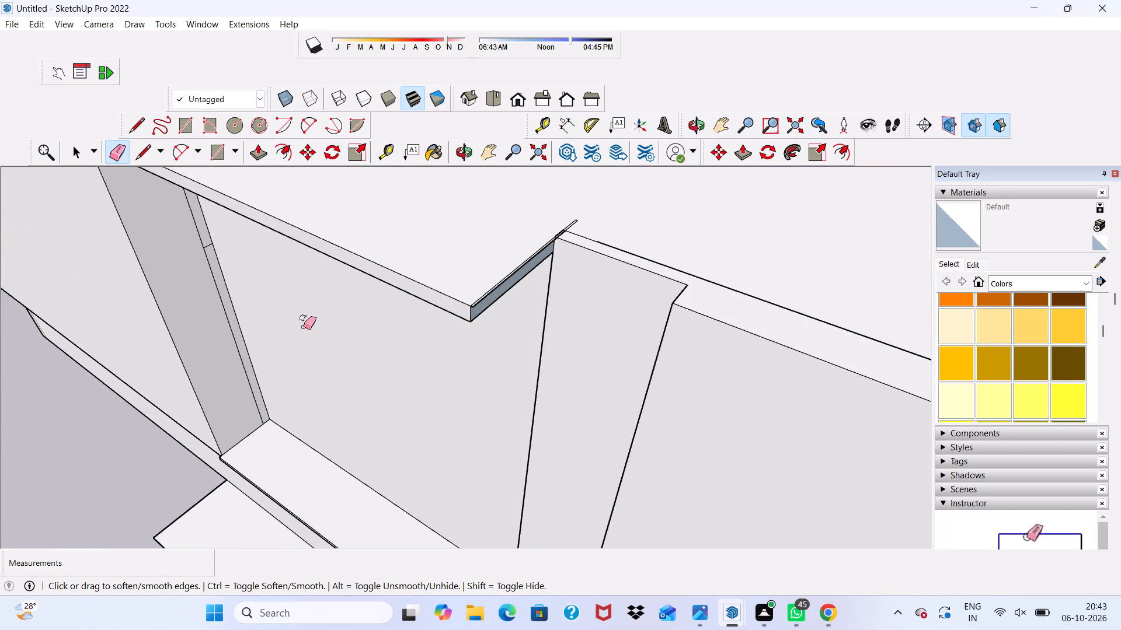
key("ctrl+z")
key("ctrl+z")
Erase the seam lines along the back of the projecting slab where it meets the countertop.
scroll(340, 317, "up", 1)
scroll(340, 318, "down", 1)
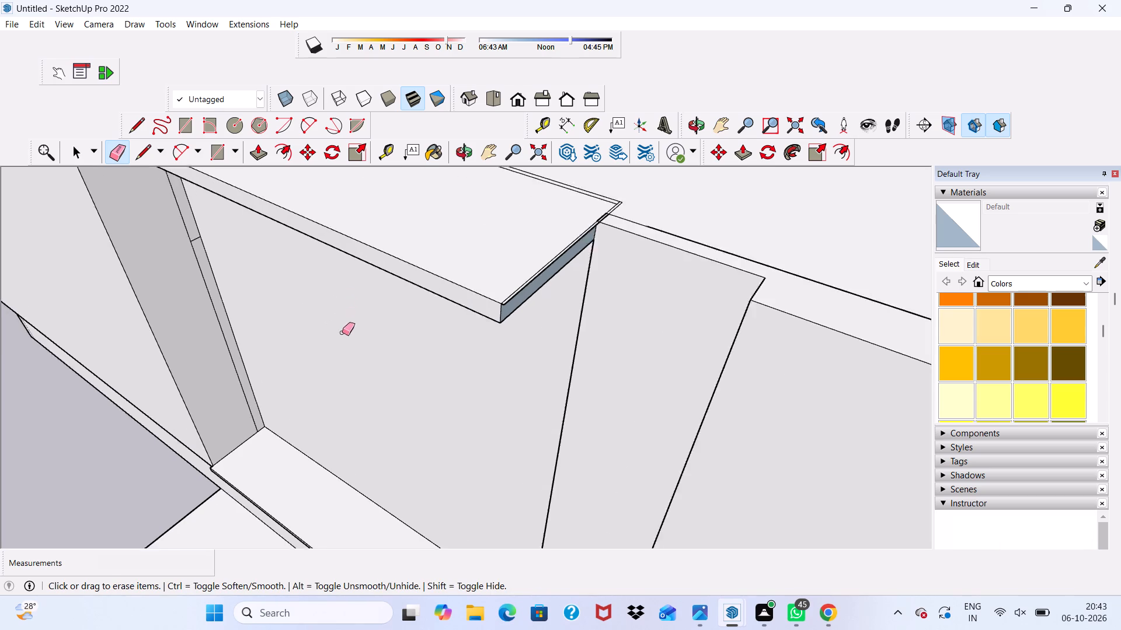
scroll(342, 332, "down", 5)
scroll(350, 367, "up", 1)
scroll(357, 373, "down", 2)
scroll(409, 362, "up", 1)
scroll(408, 360, "down", 4)
middle_click_drag(393, 326, 389, 297)
scroll(400, 281, "up", 4)
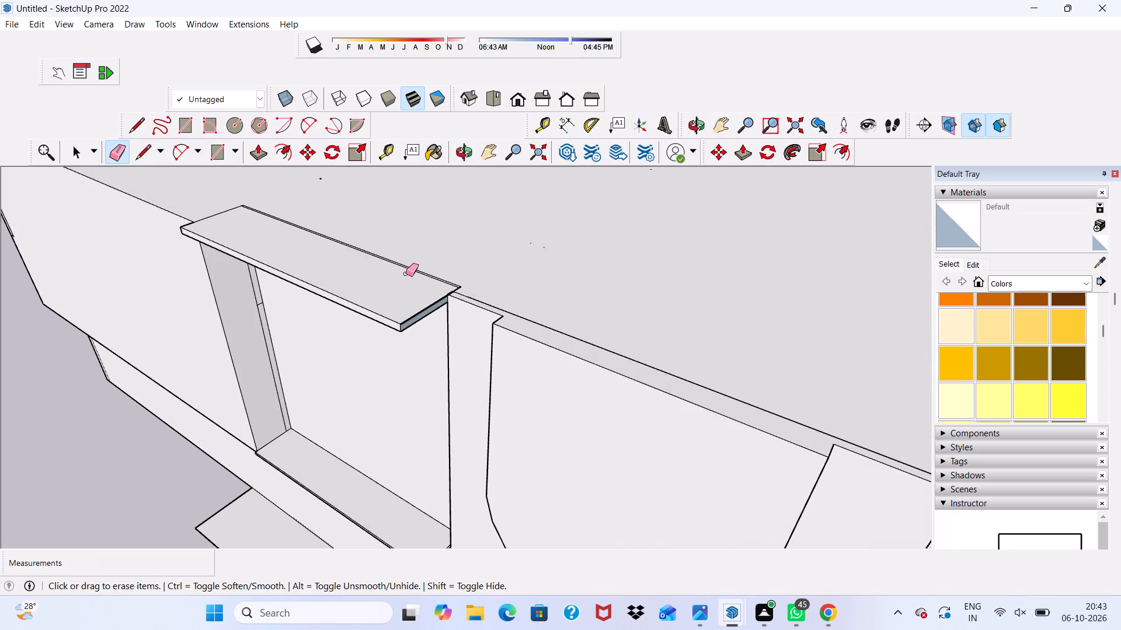
left_click_drag(406, 274, 416, 260)
scroll(430, 334, "up", 3)
key("space")
Push/Pull the projecting slab's narrow blue-grey end face, beside the U-shaped cutout panel, by 3/4".
scroll(455, 351, "up", 4)
scroll(33, 541, "up", 4)
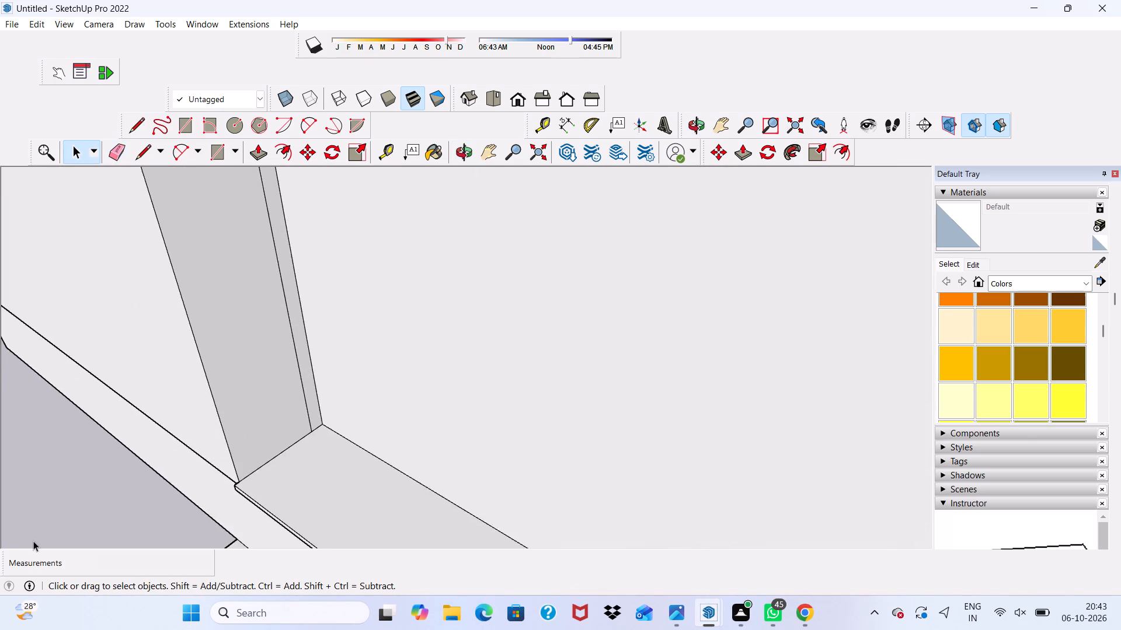
scroll(54, 442, "down", 6)
scroll(0, 518, "up", 1)
scroll(0, 518, "down", 2)
scroll(181, 317, "up", 1)
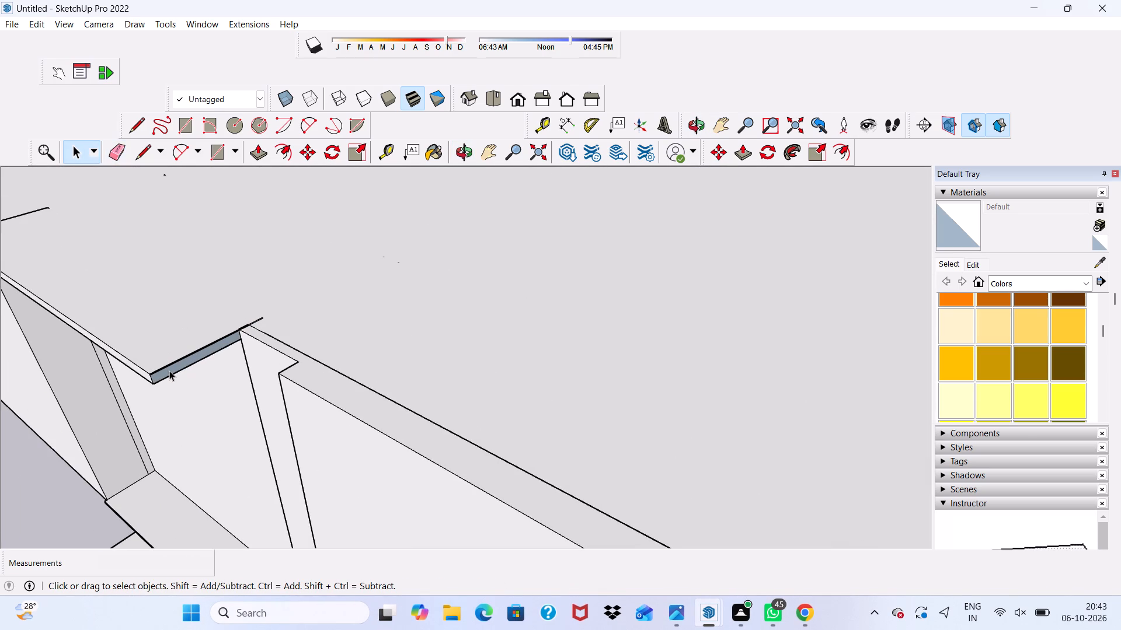
left_click(169, 370)
left_click(263, 149)
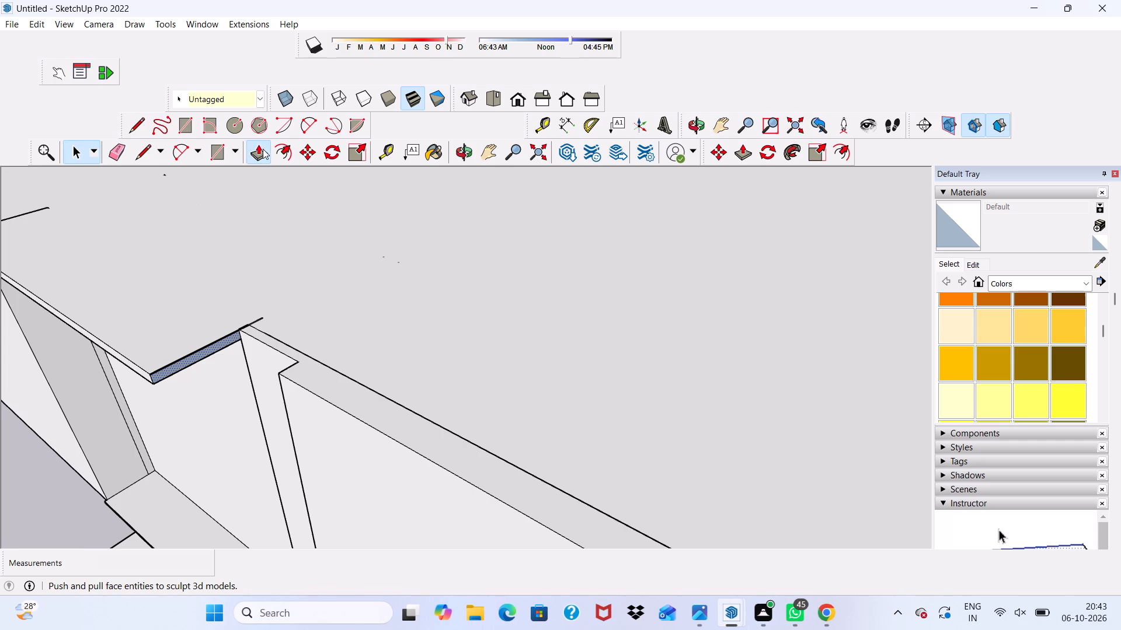
left_click(204, 351)
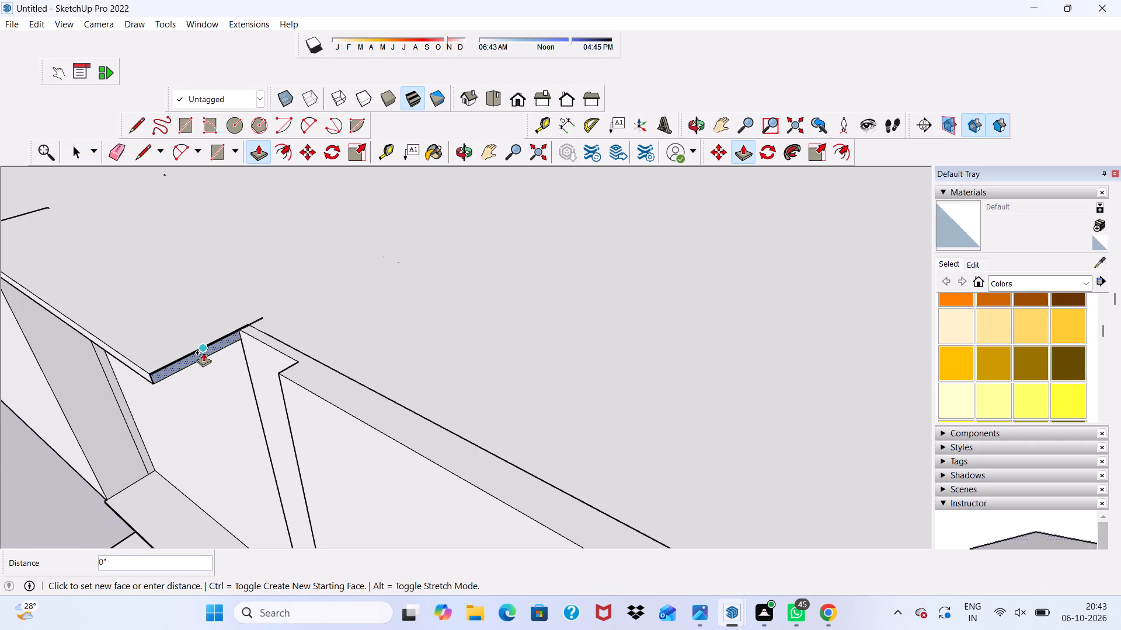
scroll(194, 359, "up", 7)
scroll(191, 361, "down", 1)
scroll(191, 361, "up", 3)
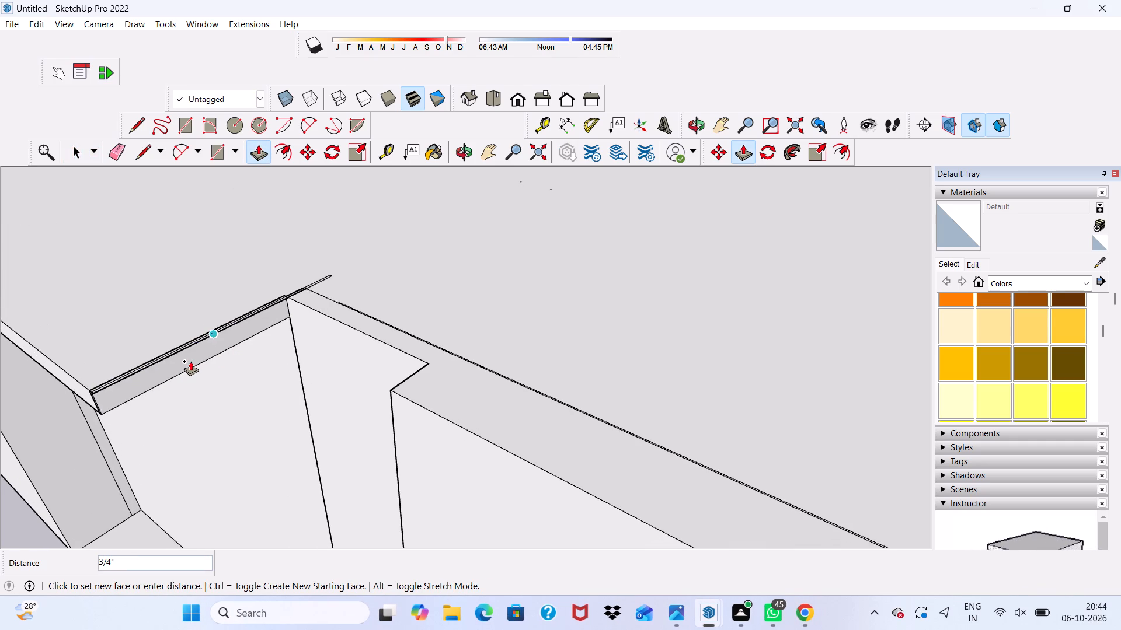
left_click(190, 361)
scroll(197, 326, "up", 2)
key("space")
key("space")
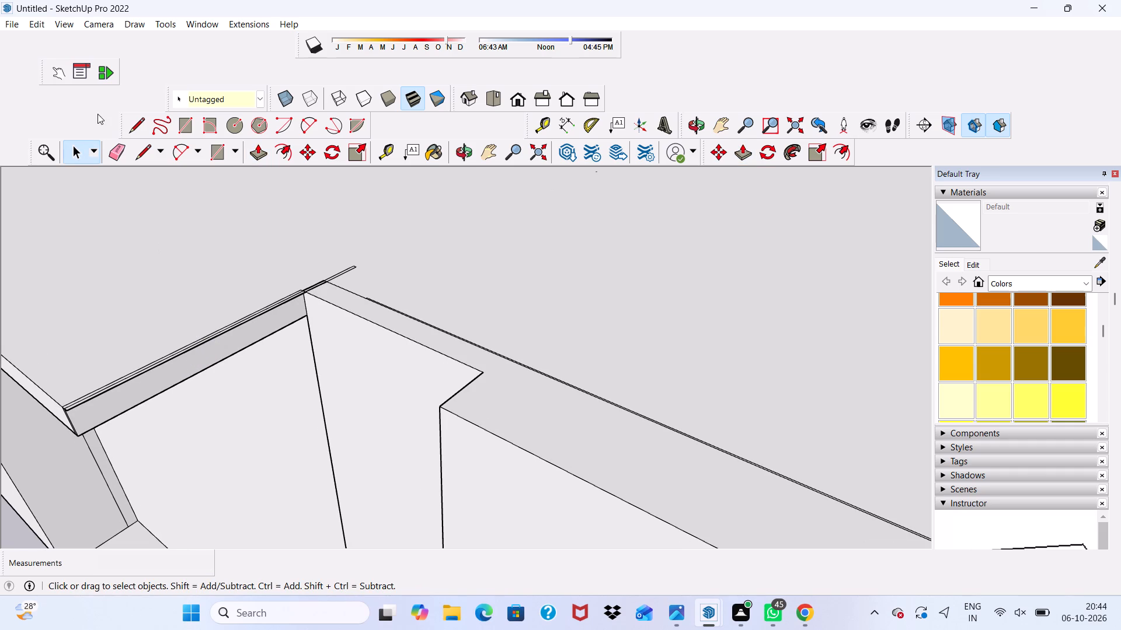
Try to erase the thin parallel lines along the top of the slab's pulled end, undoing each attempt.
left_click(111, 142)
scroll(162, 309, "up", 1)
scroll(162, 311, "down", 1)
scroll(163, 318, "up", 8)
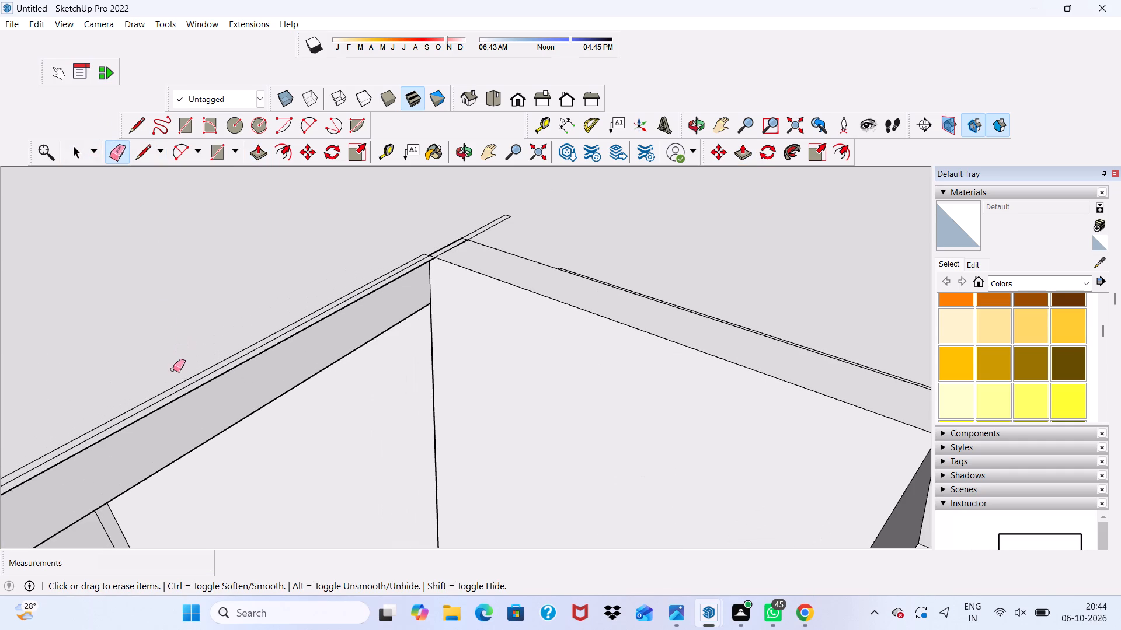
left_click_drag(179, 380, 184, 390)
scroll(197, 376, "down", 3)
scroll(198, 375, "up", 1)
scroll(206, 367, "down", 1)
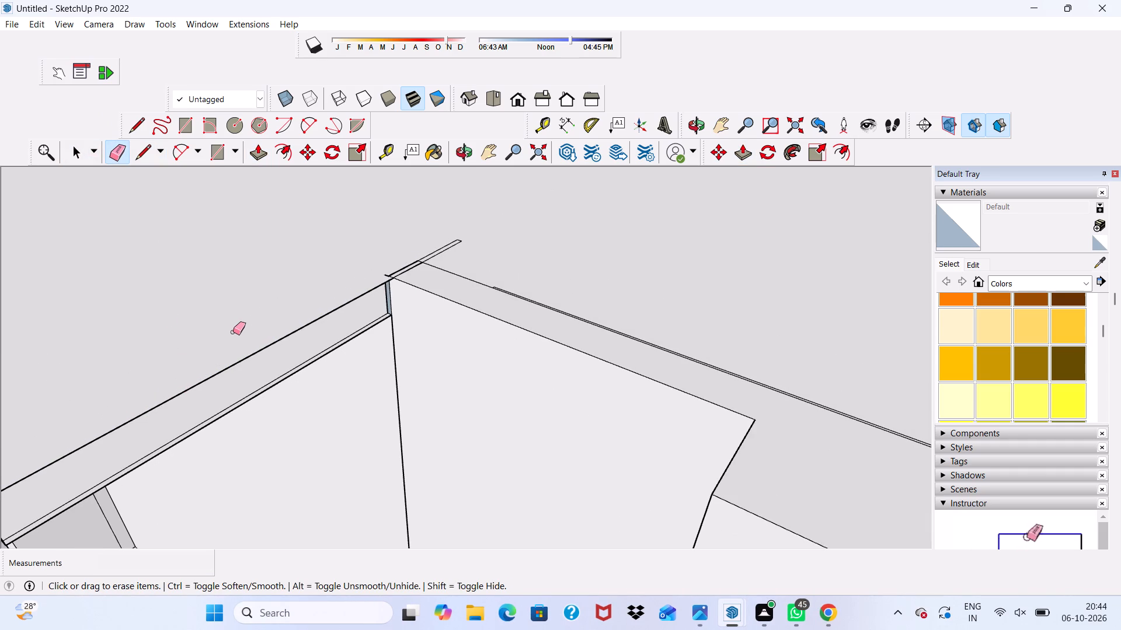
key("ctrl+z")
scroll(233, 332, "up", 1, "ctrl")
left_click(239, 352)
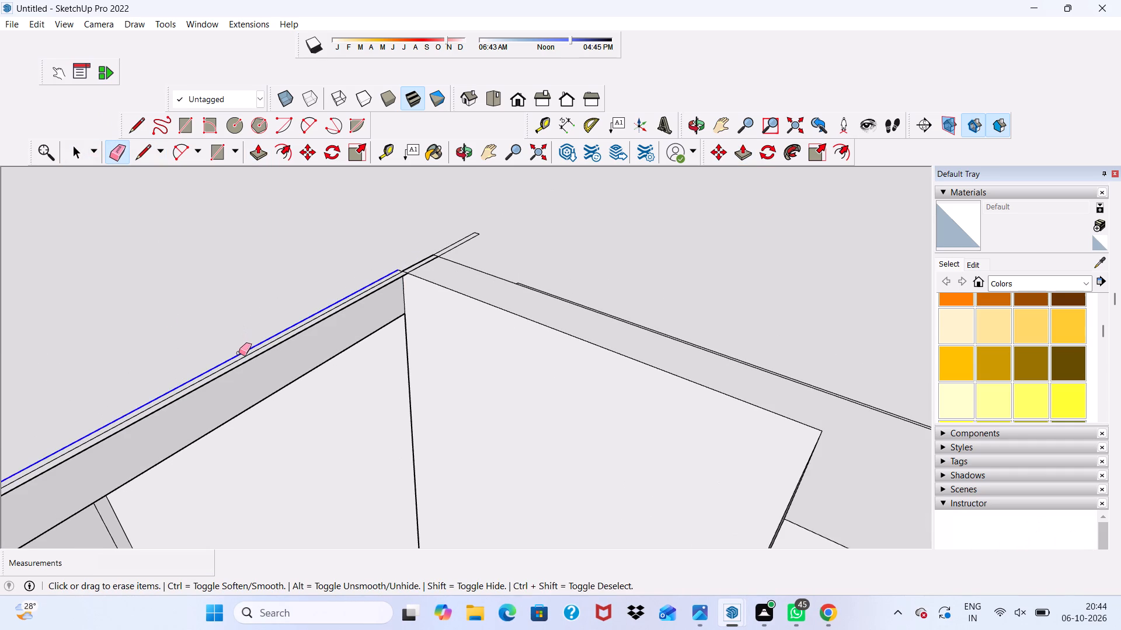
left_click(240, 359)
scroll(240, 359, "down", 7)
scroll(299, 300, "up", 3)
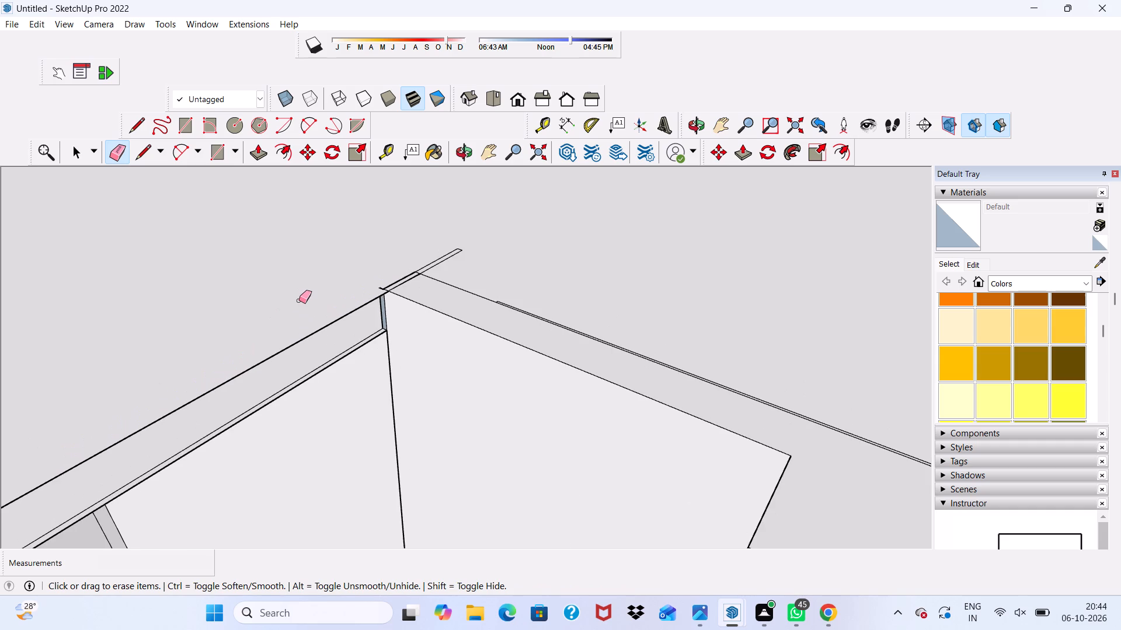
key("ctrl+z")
Erase the stray line segments running onto the countertop past the inner corner of the slab's pulled end.
scroll(298, 327, "up", 4)
scroll(298, 330, "down", 2)
scroll(308, 317, "up", 1)
scroll(309, 316, "down", 4)
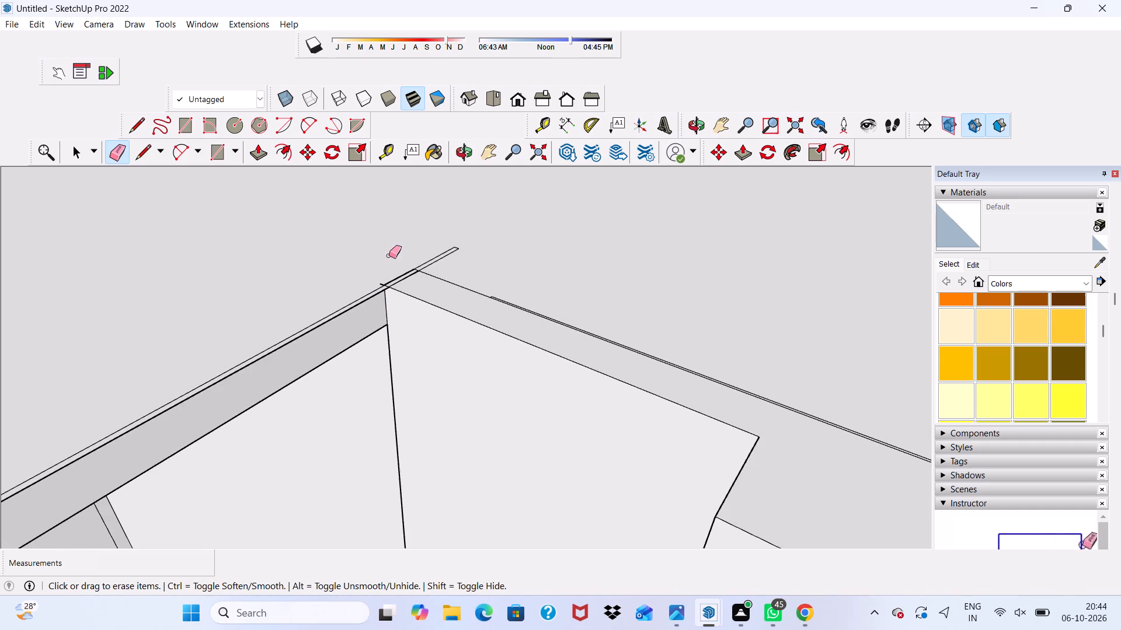
middle_click_drag(397, 254, 458, 333)
scroll(428, 290, "up", 3)
left_click(406, 257)
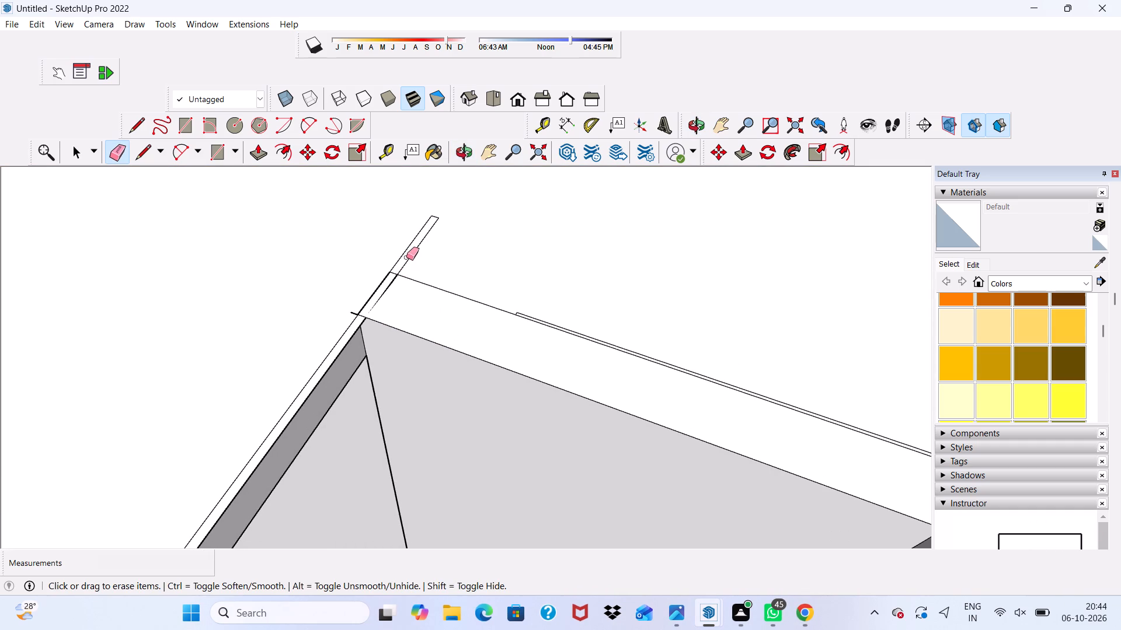
left_click_drag(399, 249, 417, 251)
left_click_drag(436, 216, 419, 235)
scroll(408, 237, "down", 5)
scroll(402, 247, "up", 1)
scroll(400, 253, "down", 11)
key("space")
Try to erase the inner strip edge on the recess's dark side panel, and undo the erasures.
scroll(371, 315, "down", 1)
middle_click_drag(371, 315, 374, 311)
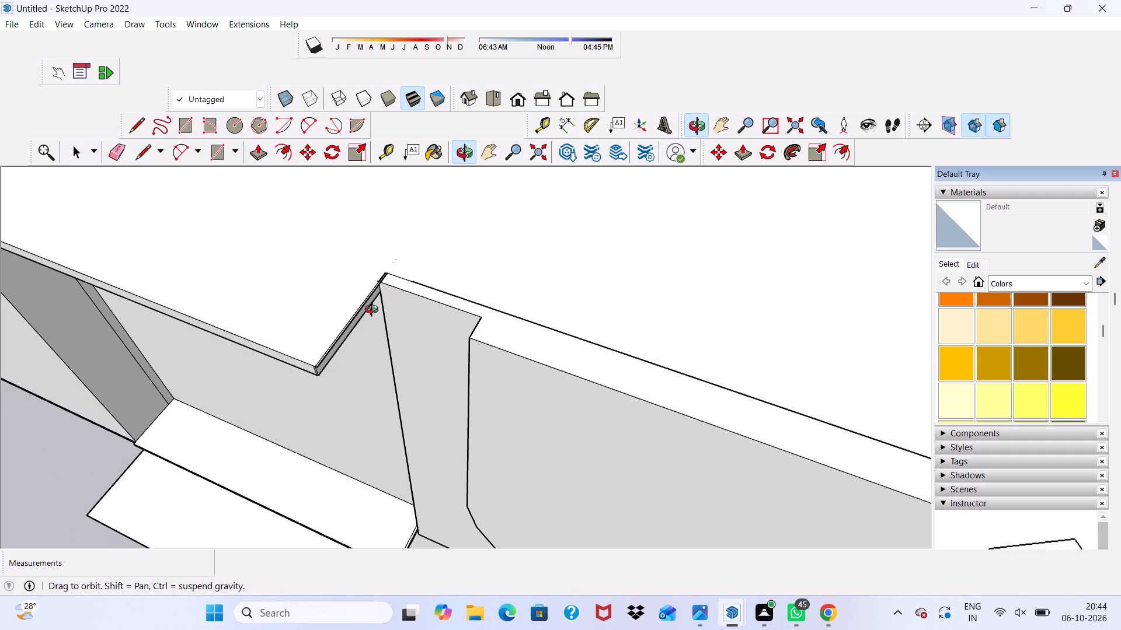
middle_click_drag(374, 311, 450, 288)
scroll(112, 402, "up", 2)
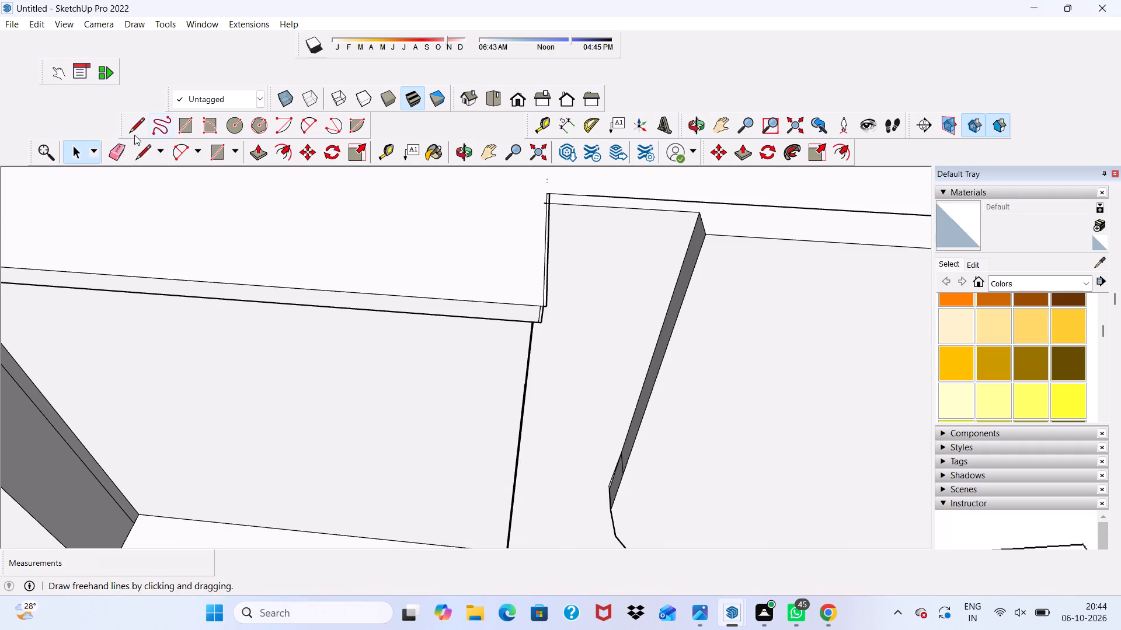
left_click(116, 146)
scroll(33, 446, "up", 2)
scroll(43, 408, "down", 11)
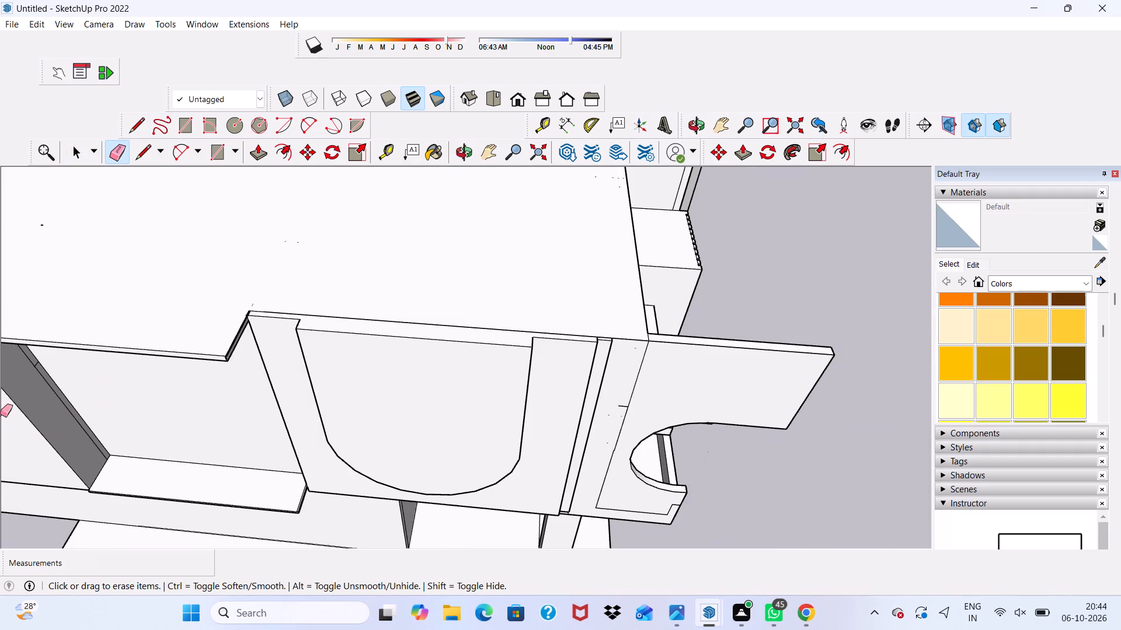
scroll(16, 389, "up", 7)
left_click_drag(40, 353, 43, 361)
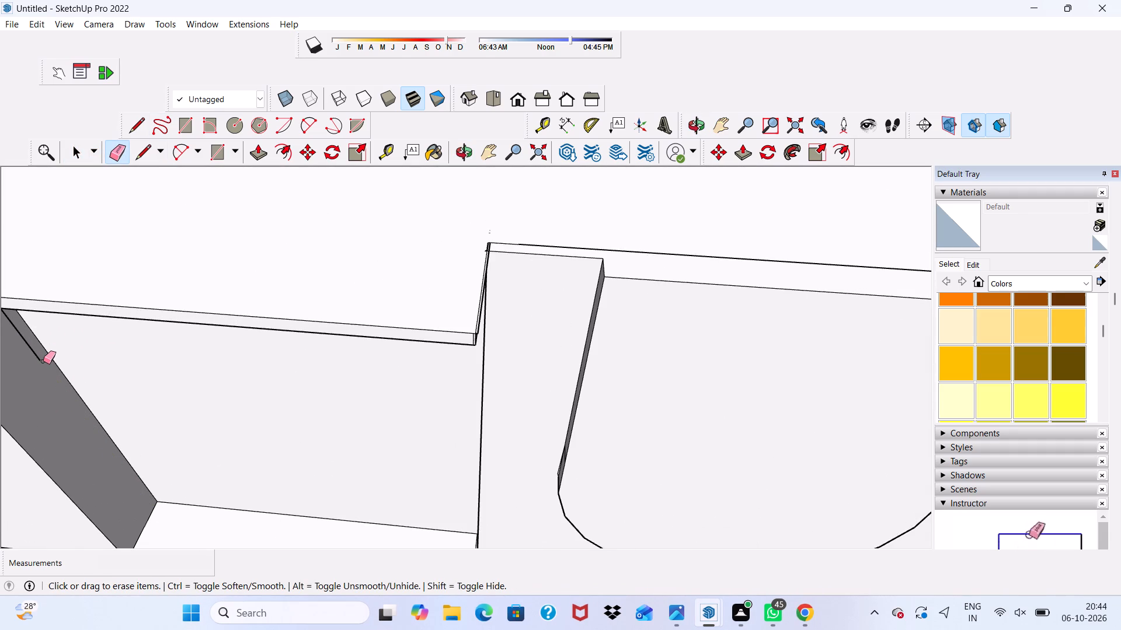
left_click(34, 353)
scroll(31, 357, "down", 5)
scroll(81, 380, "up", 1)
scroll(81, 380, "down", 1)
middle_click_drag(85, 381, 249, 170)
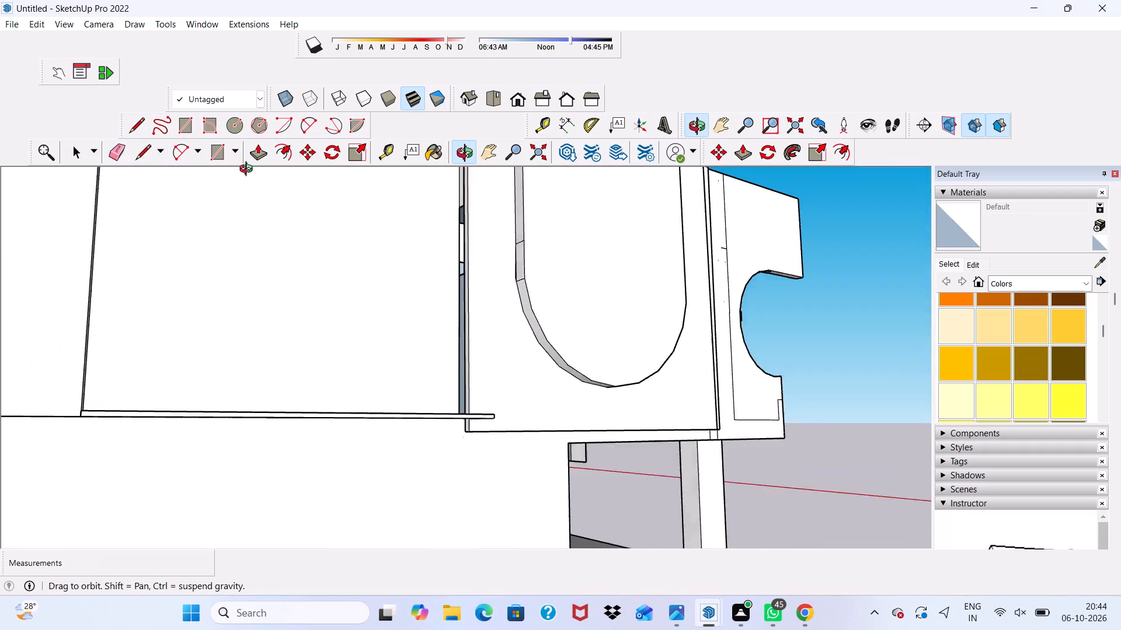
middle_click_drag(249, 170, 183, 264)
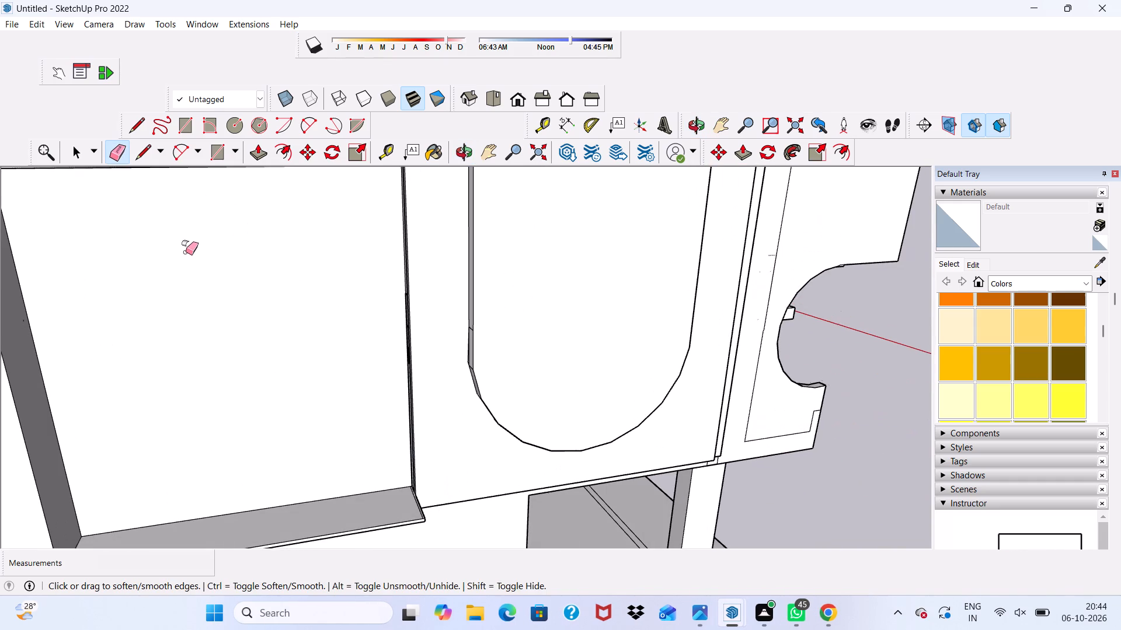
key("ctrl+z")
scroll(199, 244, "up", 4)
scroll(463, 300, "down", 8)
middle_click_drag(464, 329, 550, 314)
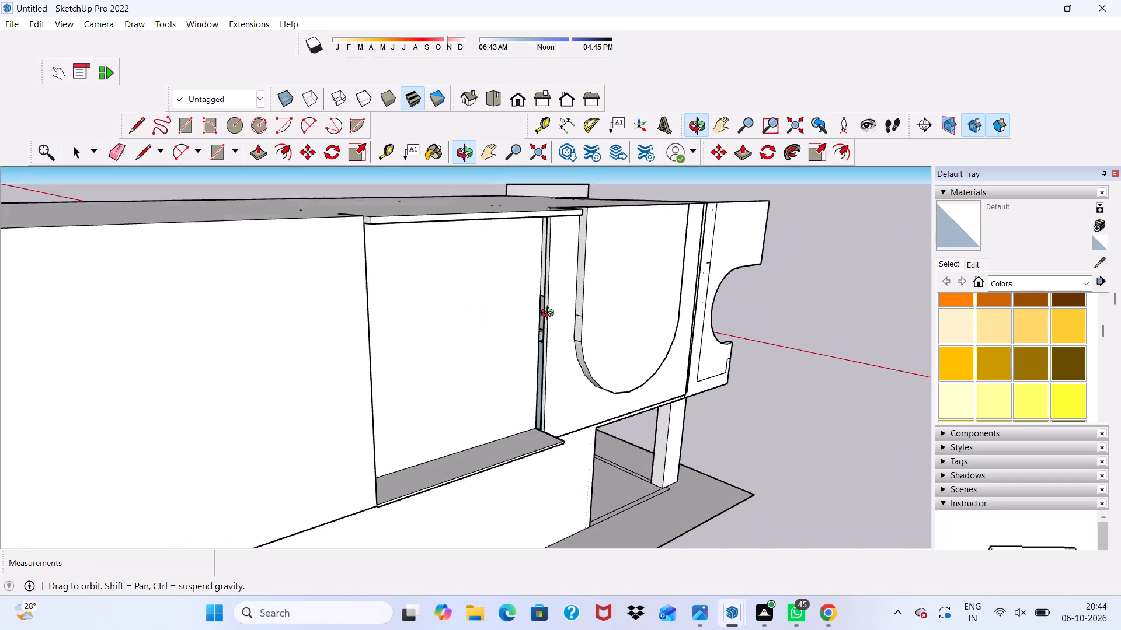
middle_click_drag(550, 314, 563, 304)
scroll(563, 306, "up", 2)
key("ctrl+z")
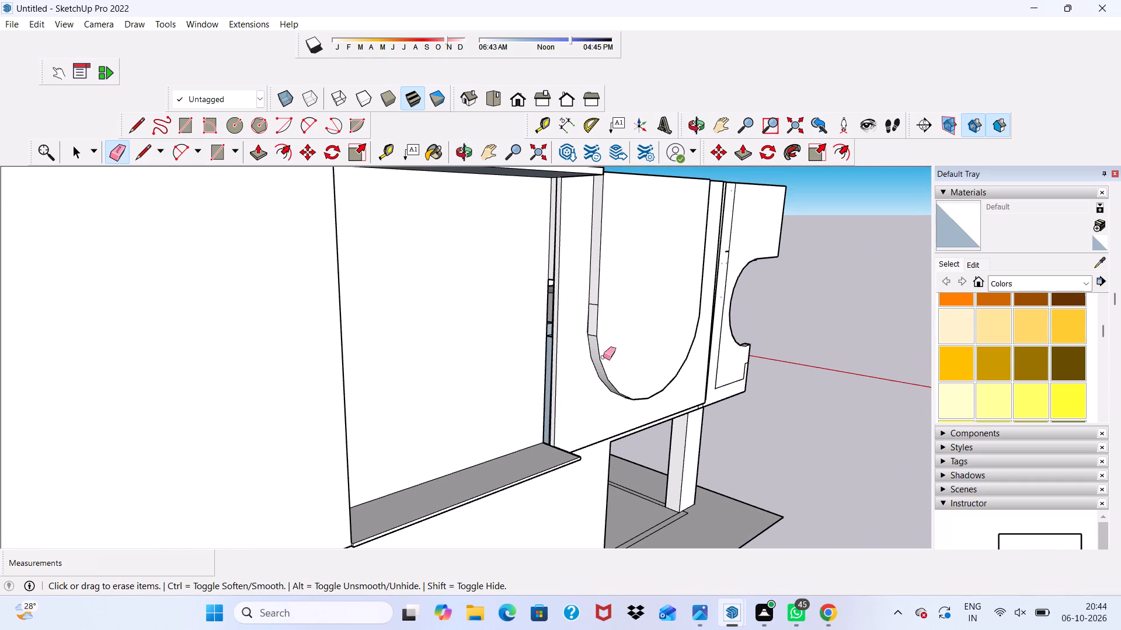
Push/Pull the lower narrow blue-grey vertical face, on the recess side beside the U-shaped cutout panel, by about 7 9/16".
key("space")
scroll(600, 362, "up", 3)
scroll(556, 422, "up", 3)
left_click(520, 425)
scroll(520, 425, "down", 7)
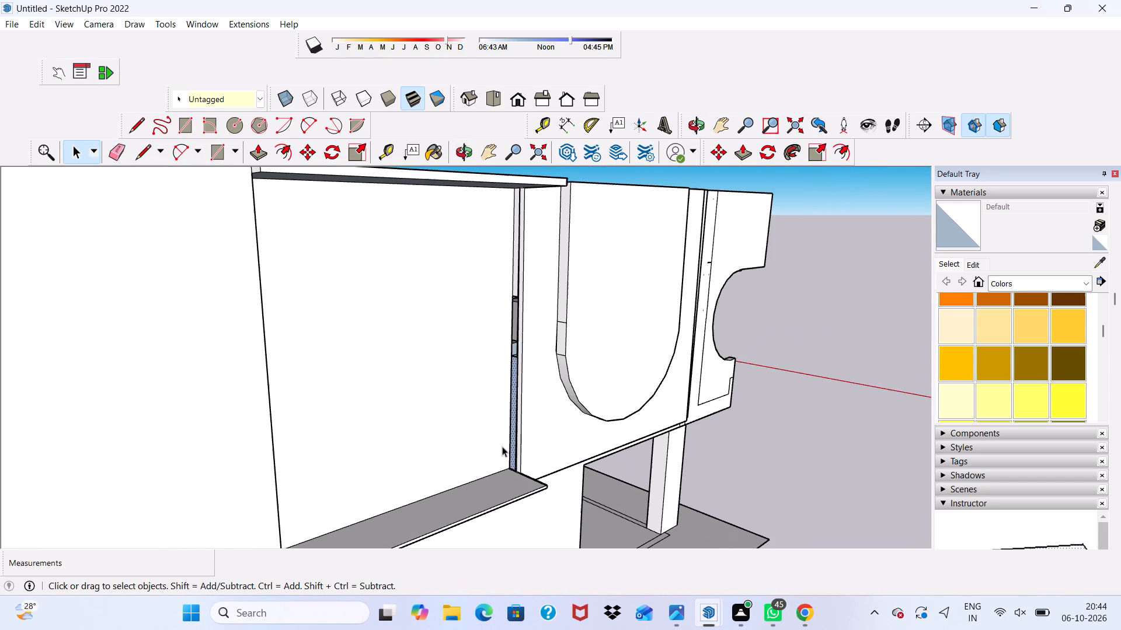
left_click(261, 152)
scroll(516, 399, "up", 3)
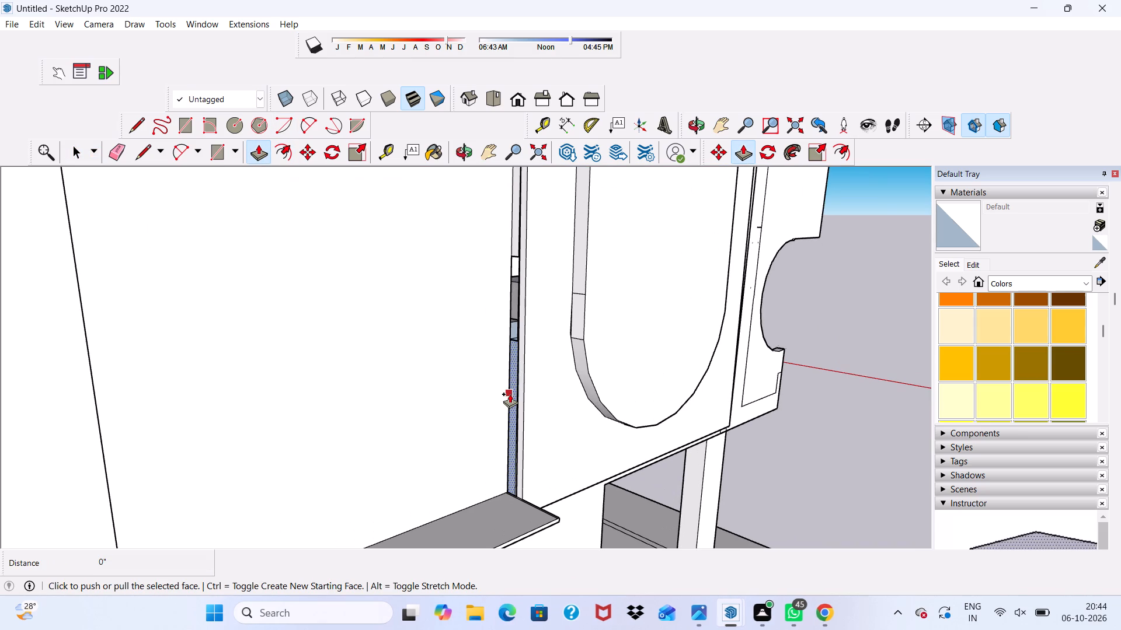
left_click(510, 394)
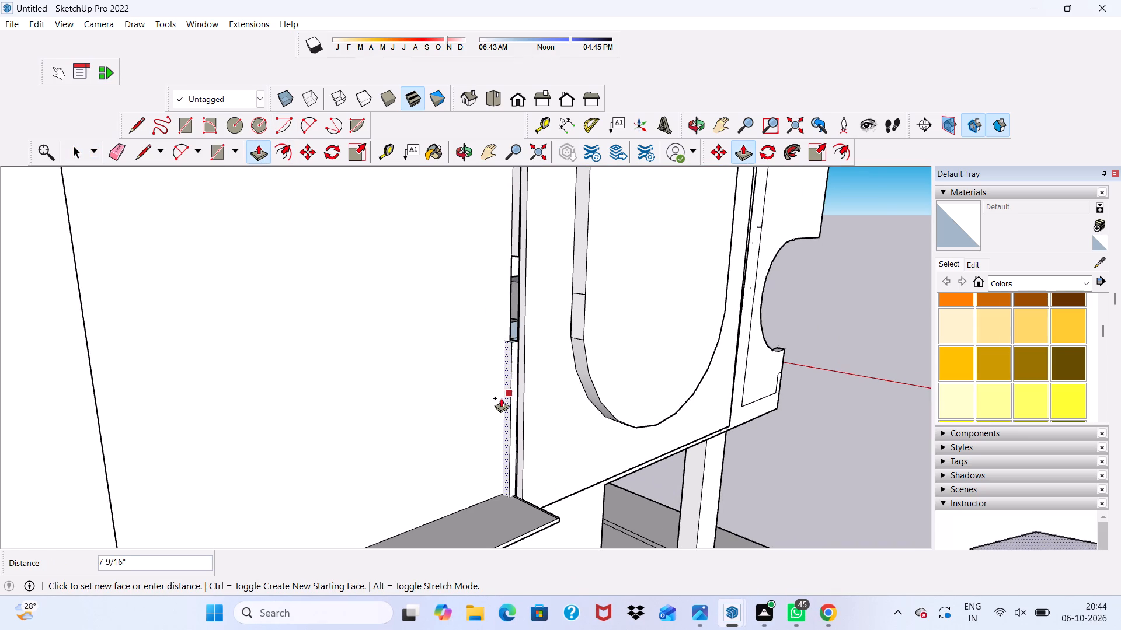
left_click(501, 398)
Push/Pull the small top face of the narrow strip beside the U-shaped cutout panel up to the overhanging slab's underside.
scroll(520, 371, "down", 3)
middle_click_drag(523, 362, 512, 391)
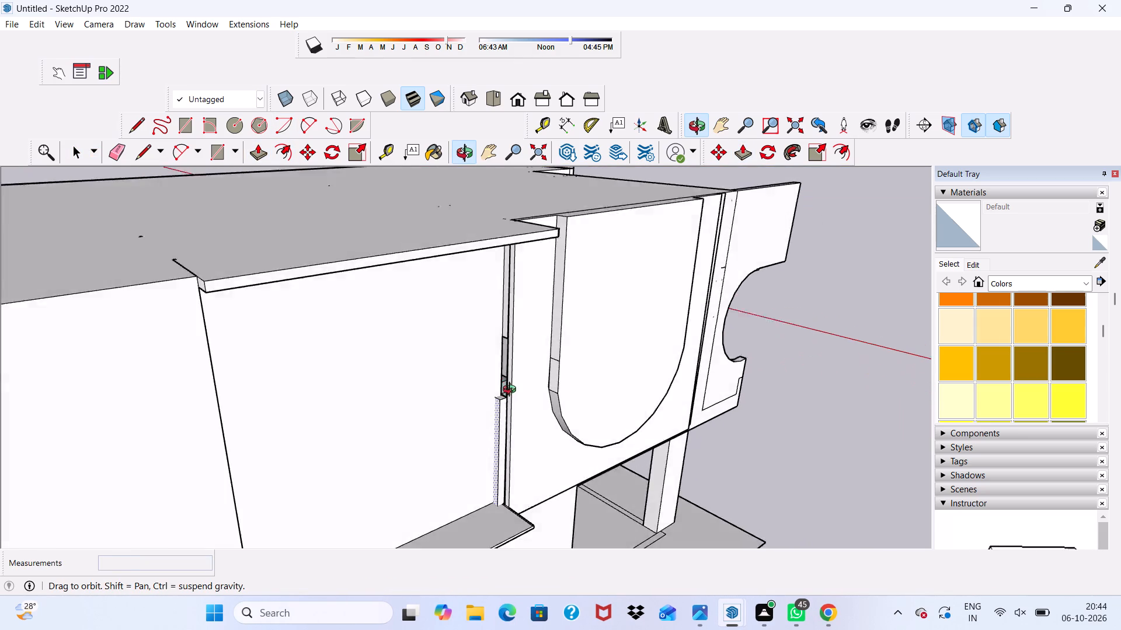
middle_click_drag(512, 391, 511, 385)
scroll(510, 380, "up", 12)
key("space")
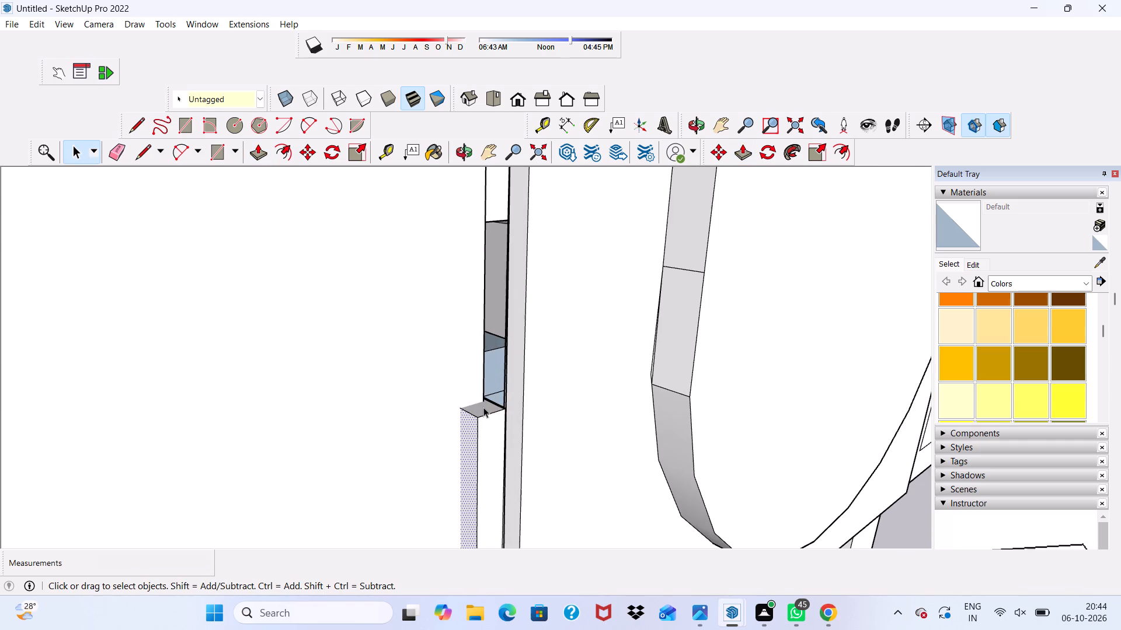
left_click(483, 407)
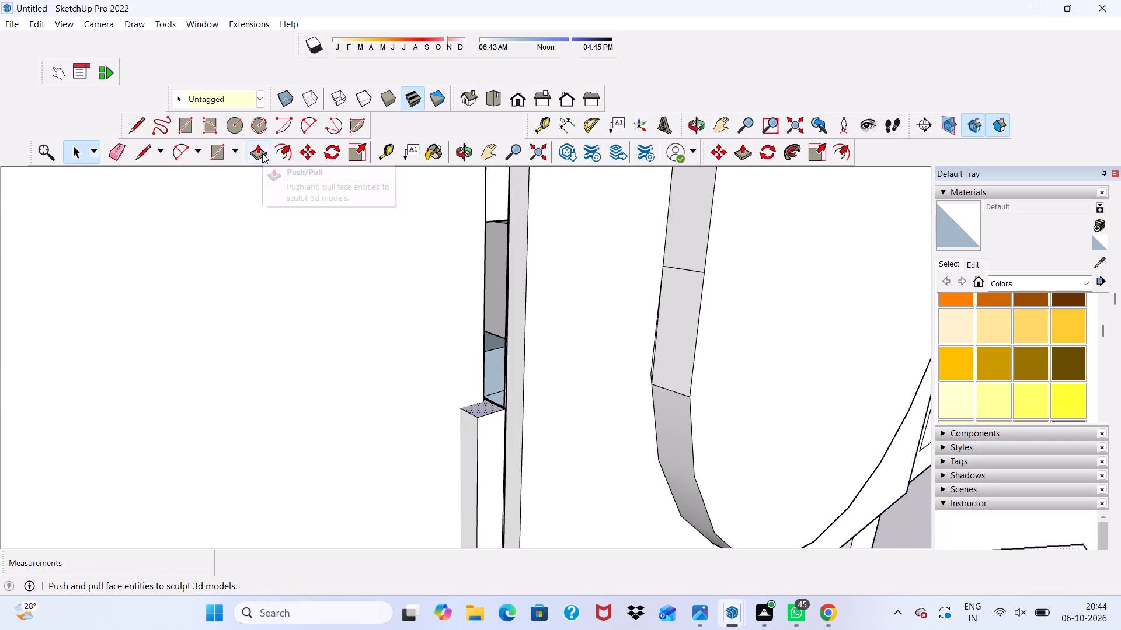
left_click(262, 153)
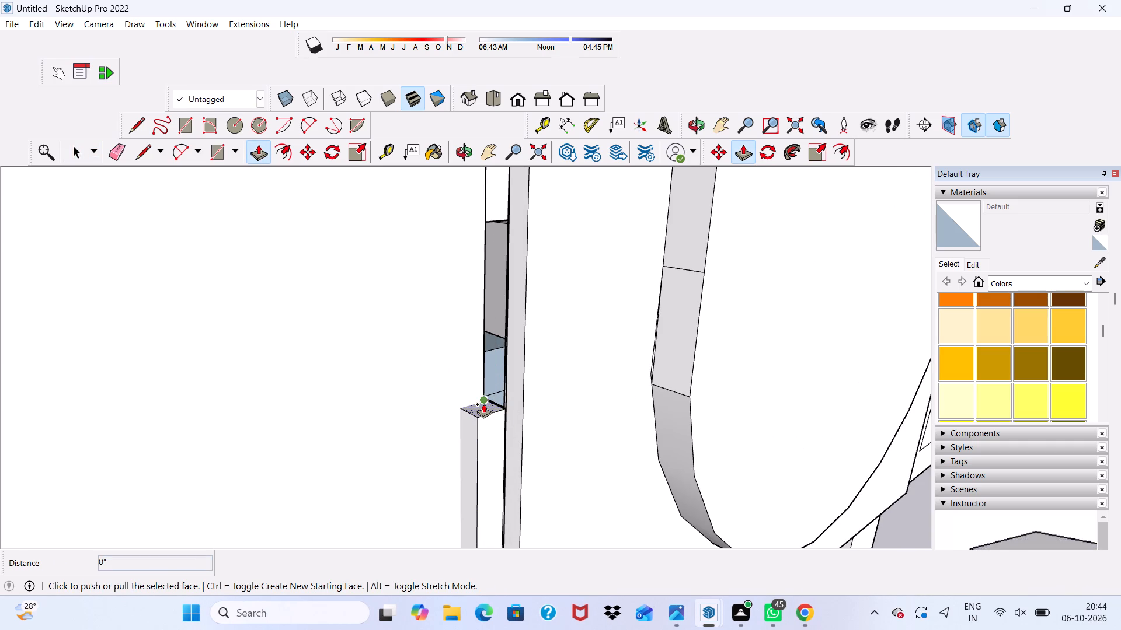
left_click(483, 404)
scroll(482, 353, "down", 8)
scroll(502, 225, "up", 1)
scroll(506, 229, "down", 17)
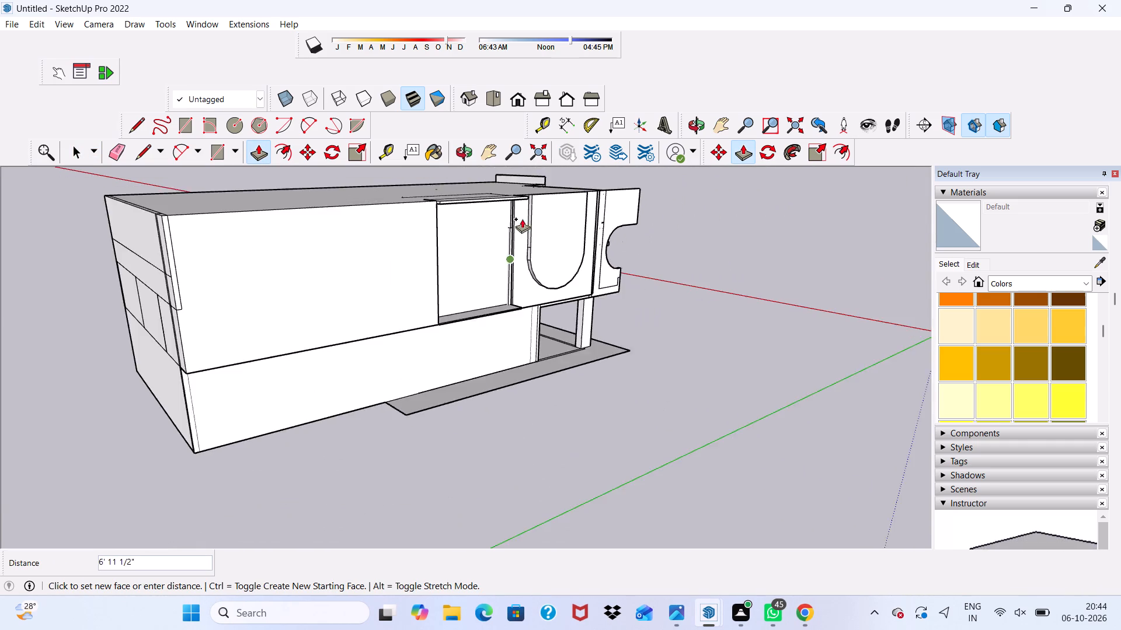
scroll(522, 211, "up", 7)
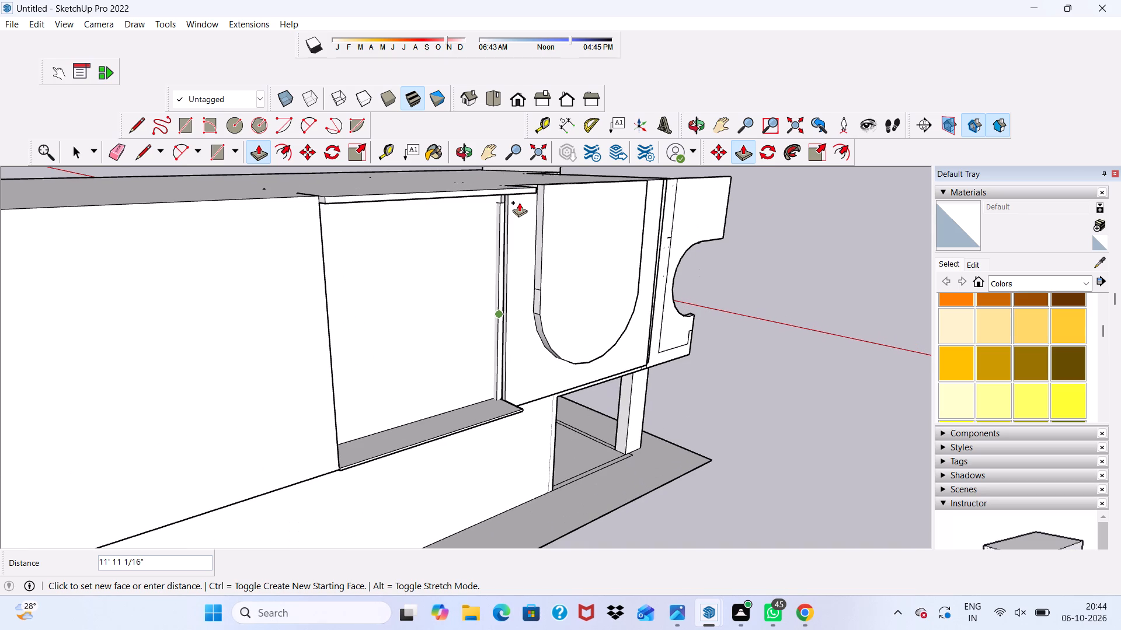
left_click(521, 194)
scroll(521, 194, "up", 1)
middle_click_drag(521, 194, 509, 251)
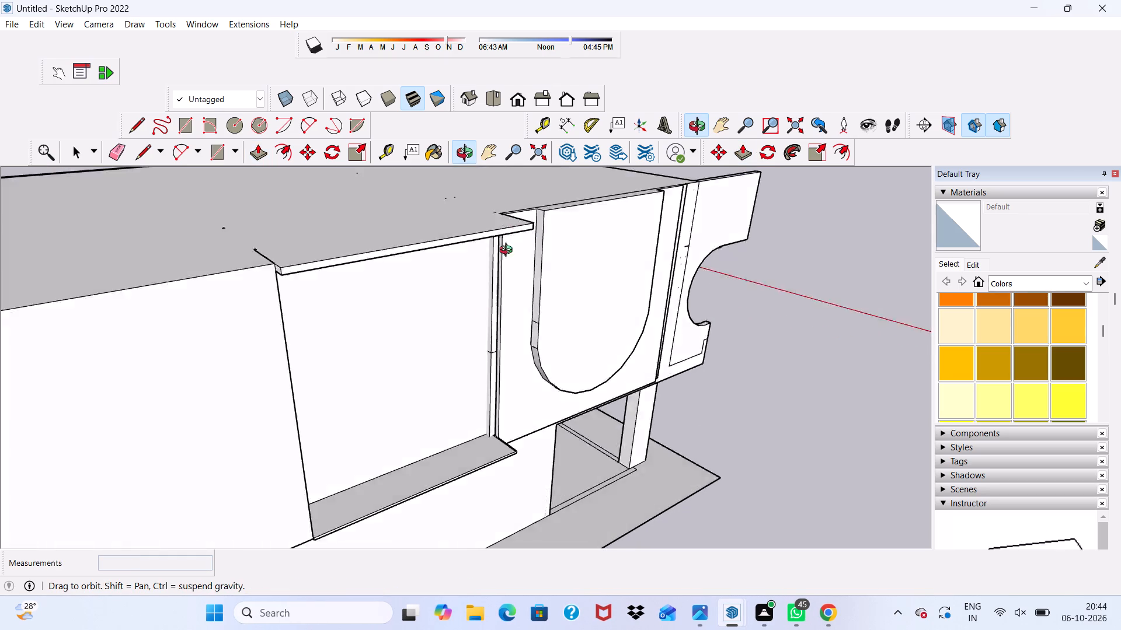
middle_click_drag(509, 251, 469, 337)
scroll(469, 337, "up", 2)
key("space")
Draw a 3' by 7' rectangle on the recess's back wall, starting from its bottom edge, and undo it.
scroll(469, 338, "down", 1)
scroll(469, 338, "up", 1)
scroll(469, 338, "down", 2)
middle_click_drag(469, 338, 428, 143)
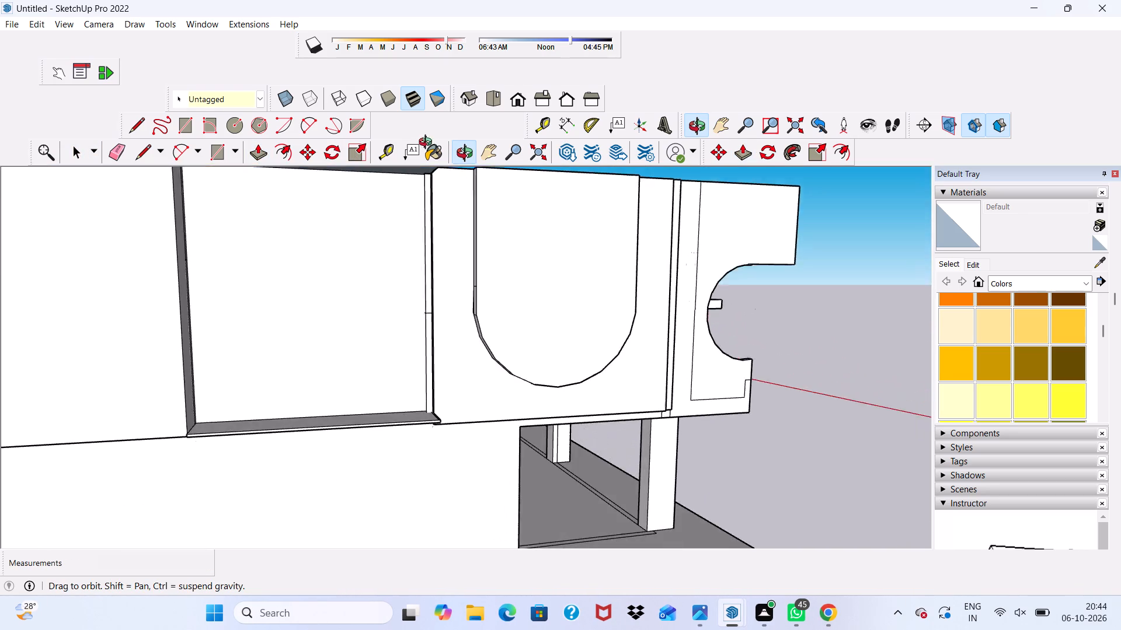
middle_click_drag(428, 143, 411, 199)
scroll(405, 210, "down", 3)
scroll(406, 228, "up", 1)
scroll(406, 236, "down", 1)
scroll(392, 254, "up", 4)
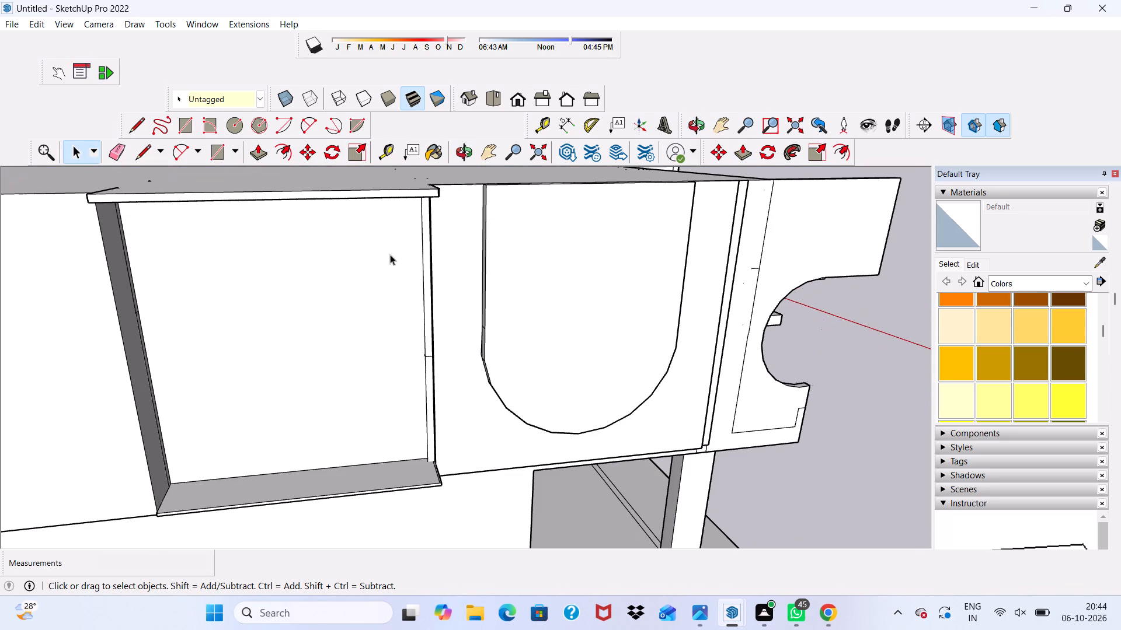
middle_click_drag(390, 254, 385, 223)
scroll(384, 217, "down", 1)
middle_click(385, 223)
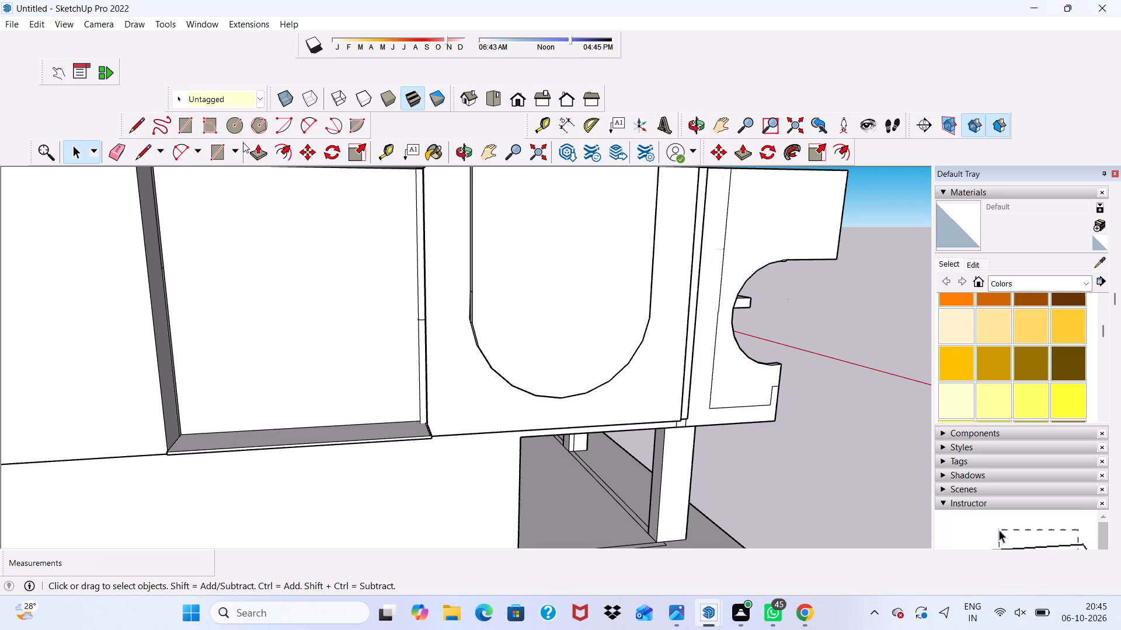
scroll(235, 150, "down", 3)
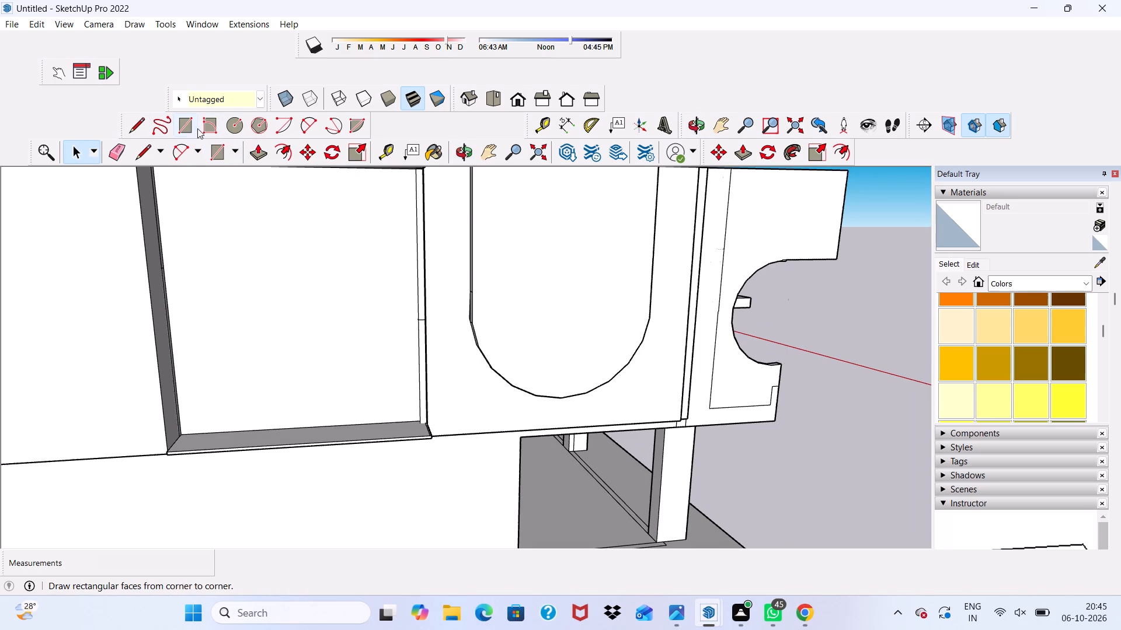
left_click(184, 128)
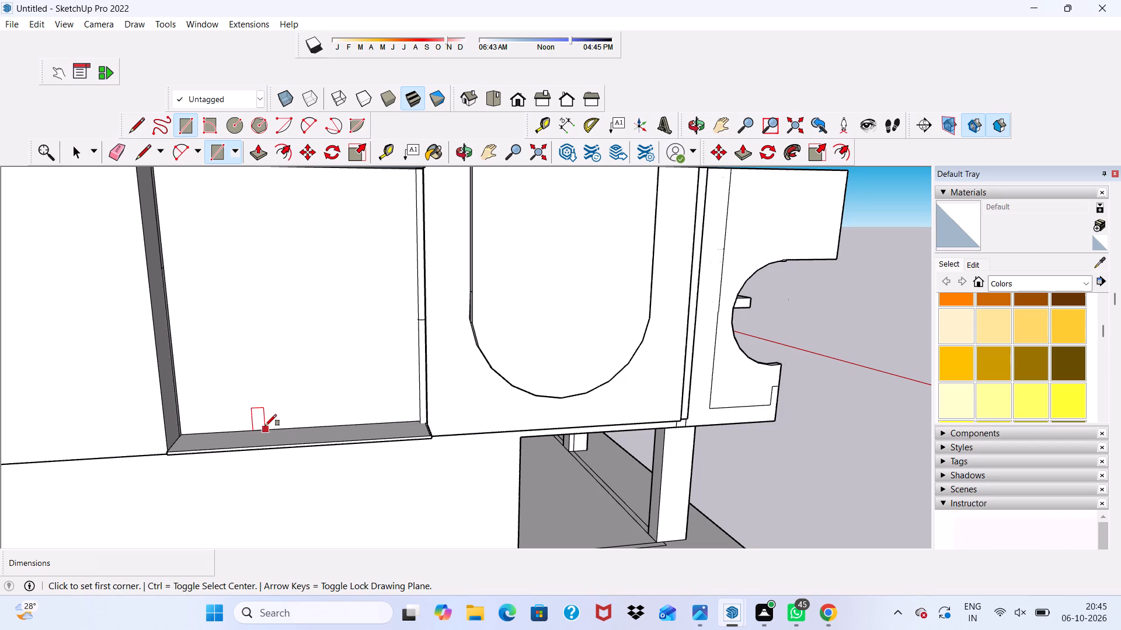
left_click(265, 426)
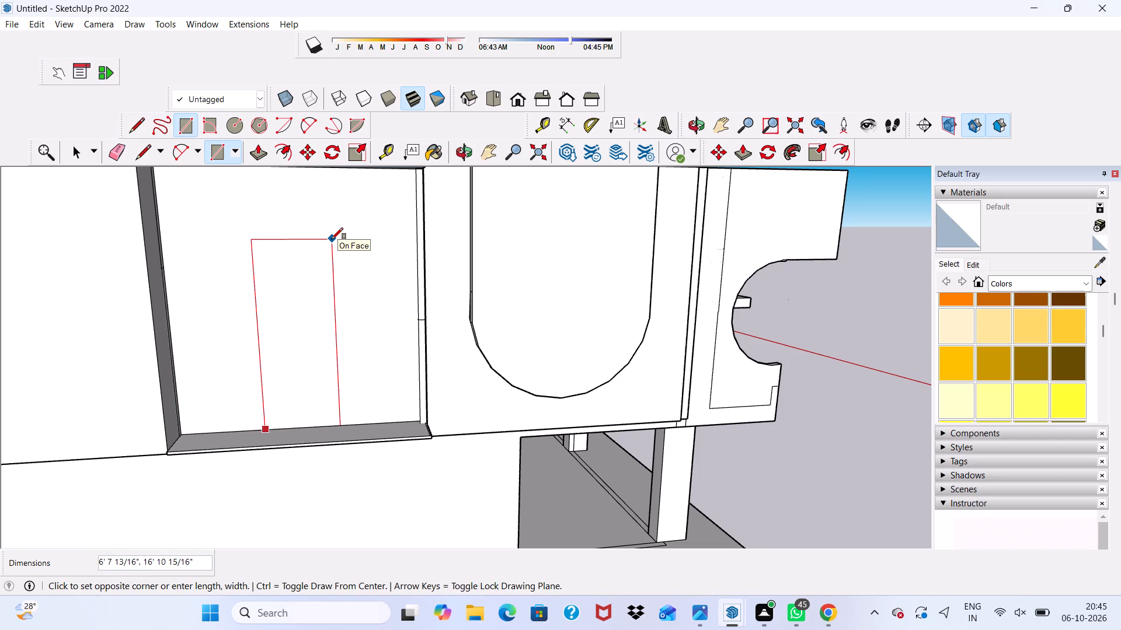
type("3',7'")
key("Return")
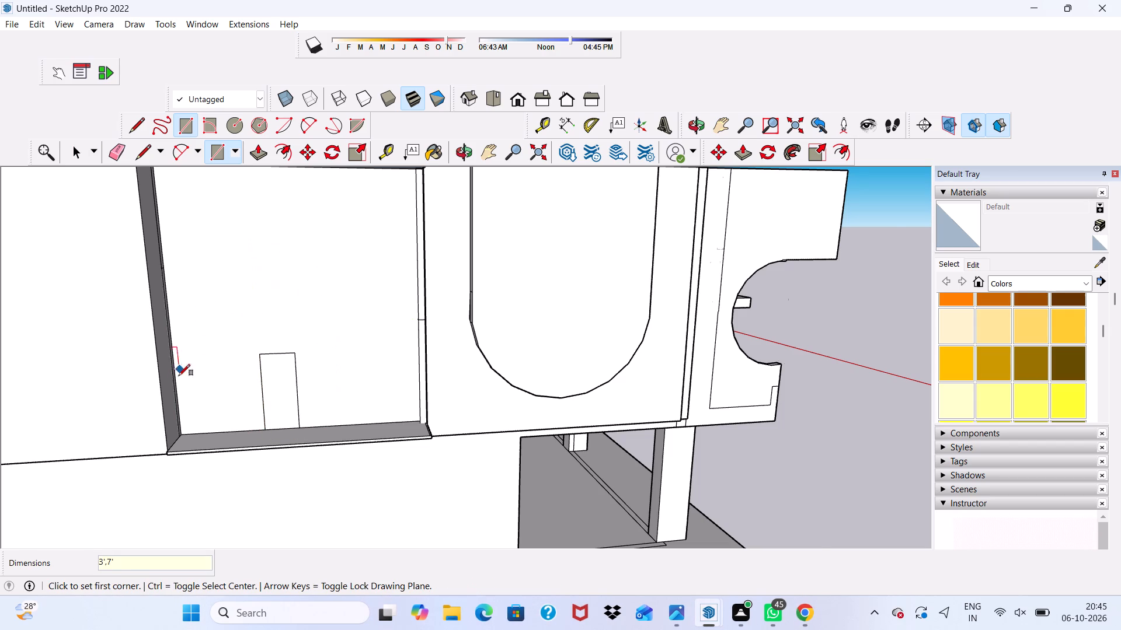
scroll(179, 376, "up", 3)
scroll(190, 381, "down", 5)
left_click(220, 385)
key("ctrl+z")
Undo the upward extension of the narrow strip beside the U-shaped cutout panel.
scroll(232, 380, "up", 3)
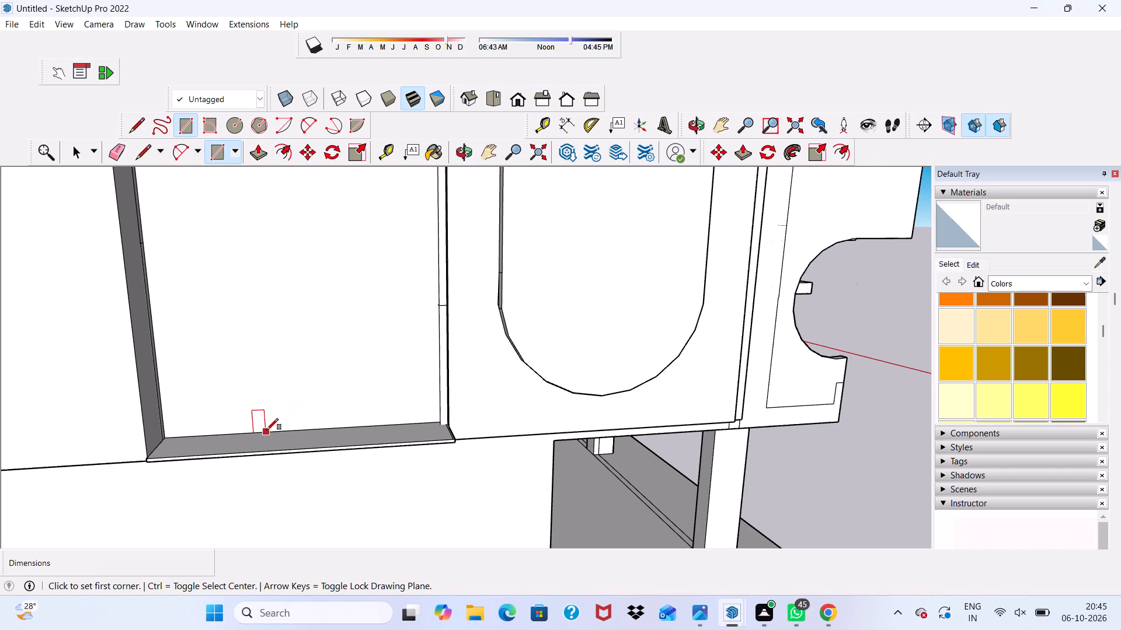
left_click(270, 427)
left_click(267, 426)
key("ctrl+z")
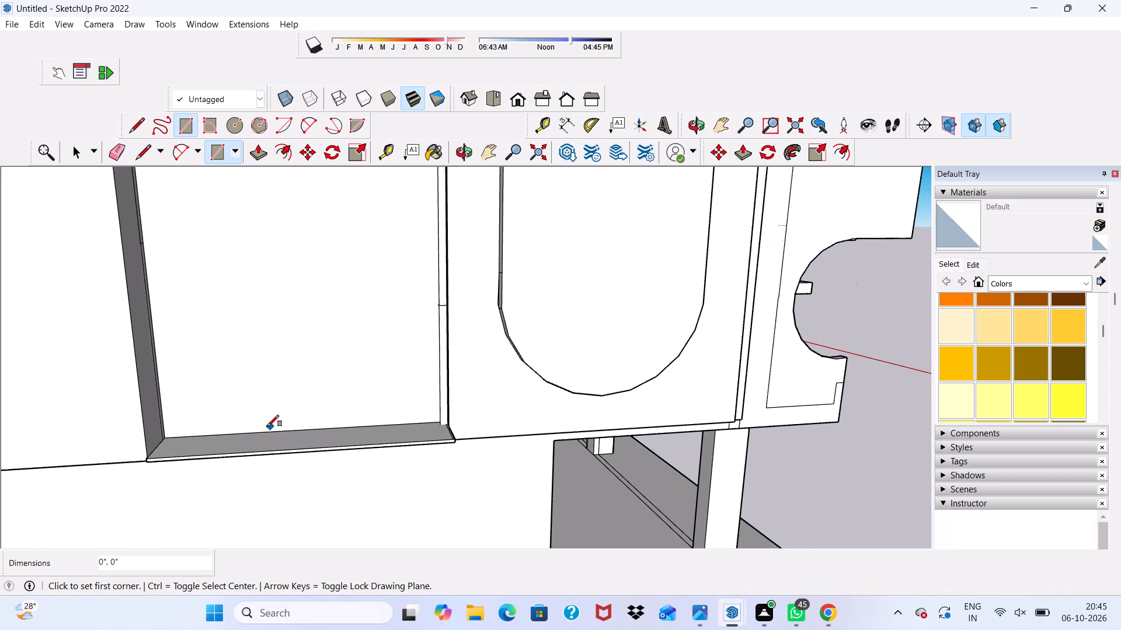
Draw a door-like rectangle about 8' 9" by 17' 8" on the recess's back wall, starting from its bottom edge.
scroll(272, 416, "down", 1)
left_click(264, 428)
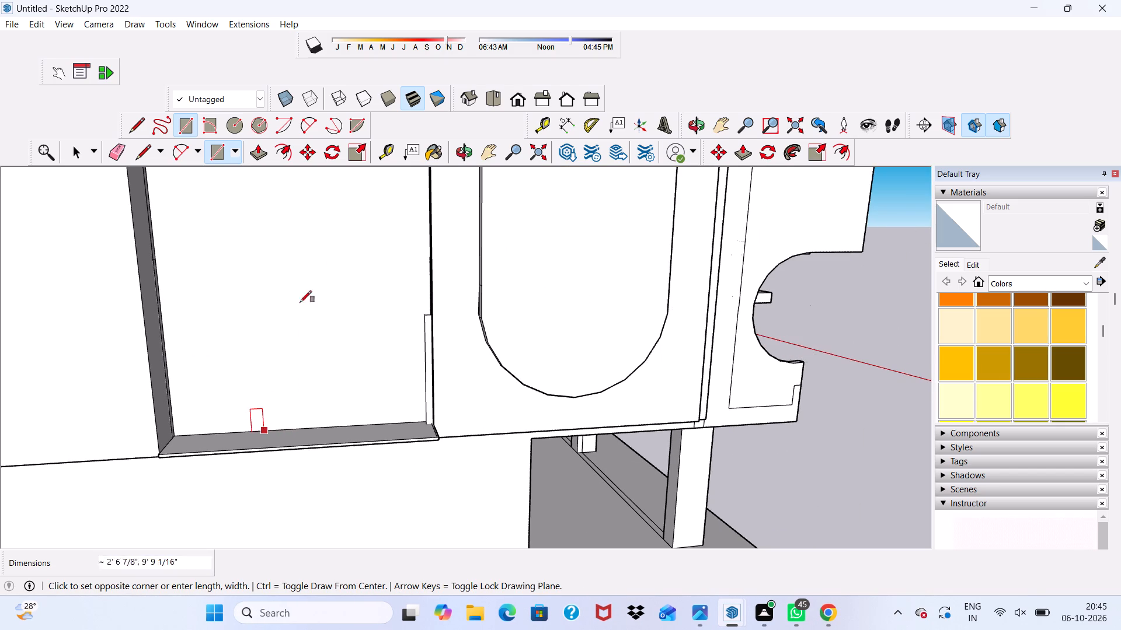
left_click(360, 220)
scroll(325, 250, "down", 11)
key("space")
scroll(331, 296, "down", 3)
Push/Pull the rectangle on the recess's back wall outward by 3" to form a door panel.
middle_click_drag(330, 297, 328, 367)
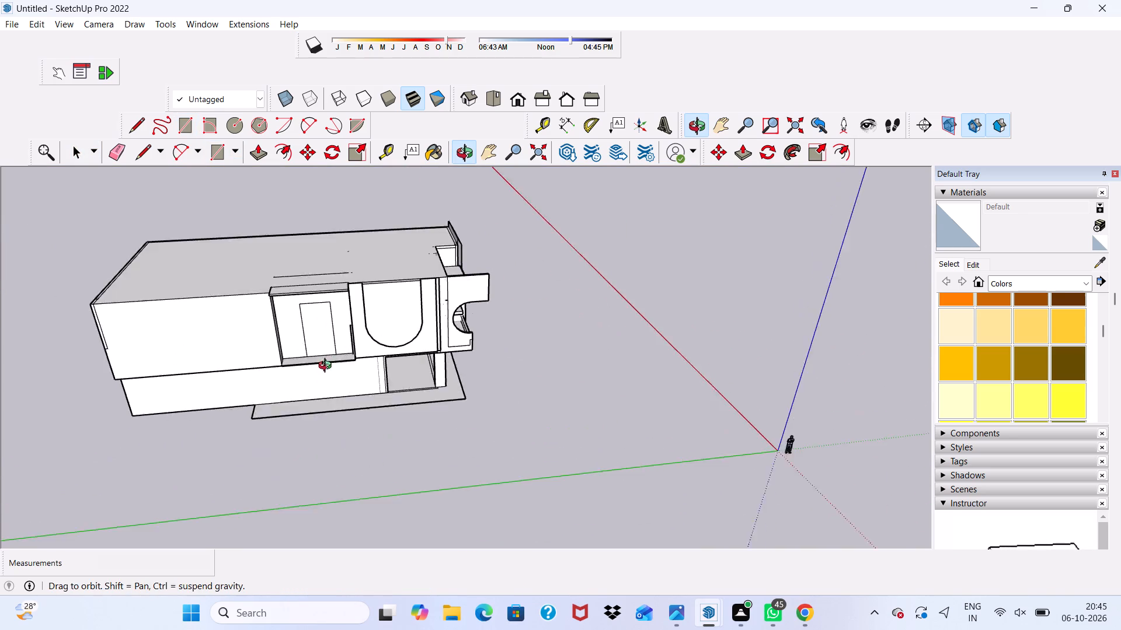
middle_click_drag(328, 367, 323, 349)
scroll(321, 338, "up", 4)
left_click(327, 311)
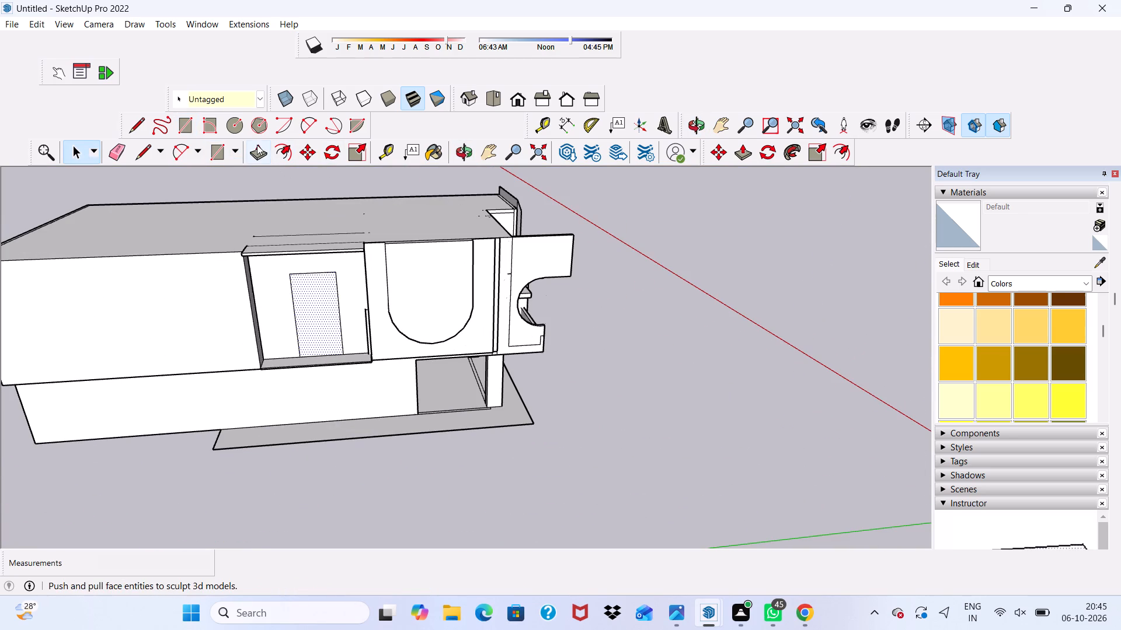
left_click(257, 145)
left_click(309, 303)
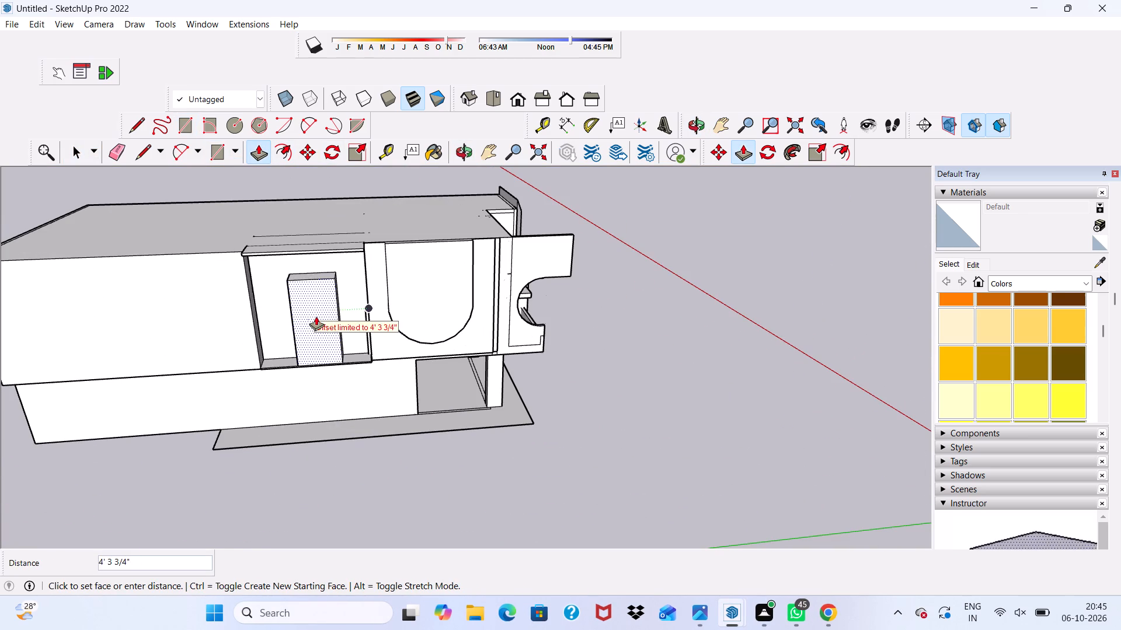
key("3")
key("shift+quotedbl")
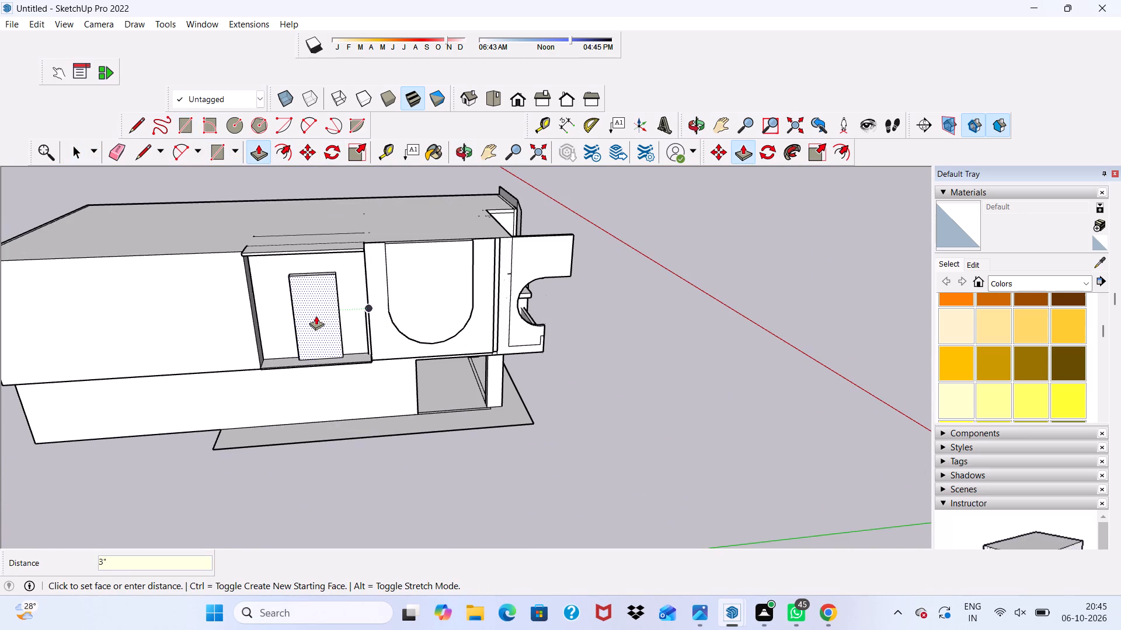
key("Return")
key("space")
Draw a circle with a radius of about 1' 7" near mid-height of the door panel, close to its edge away from the U-shaped cutout.
scroll(335, 290, "up", 3)
middle_click_drag(343, 284, 264, 349)
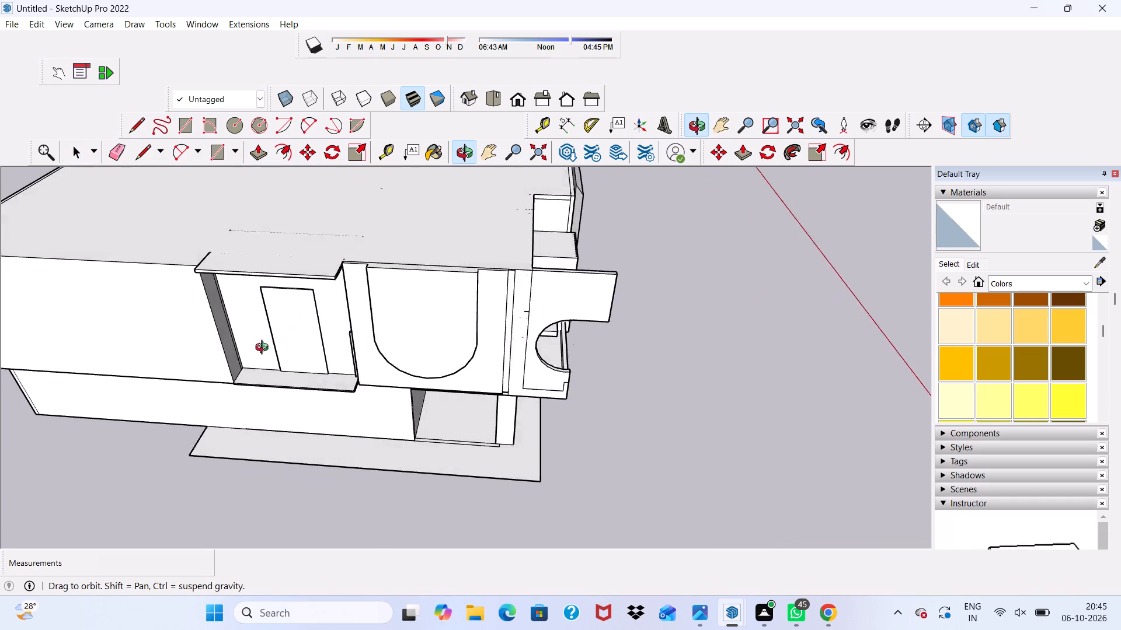
middle_click_drag(264, 349, 267, 344)
scroll(305, 314, "up", 9)
middle_click_drag(305, 314, 290, 294)
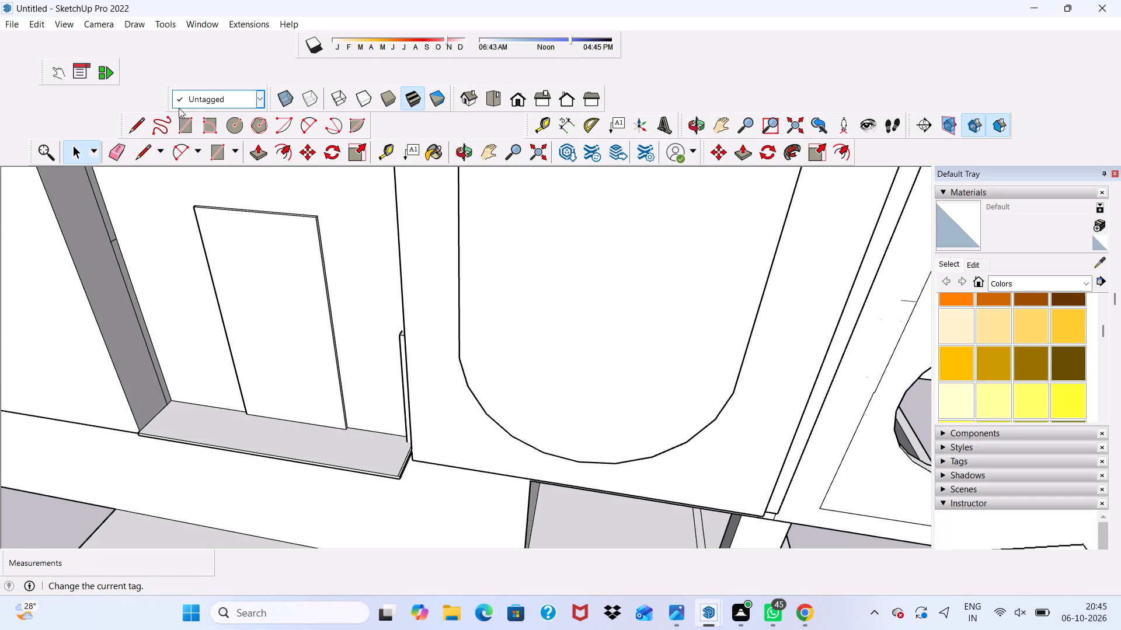
left_click(239, 117)
scroll(234, 342, "up", 2)
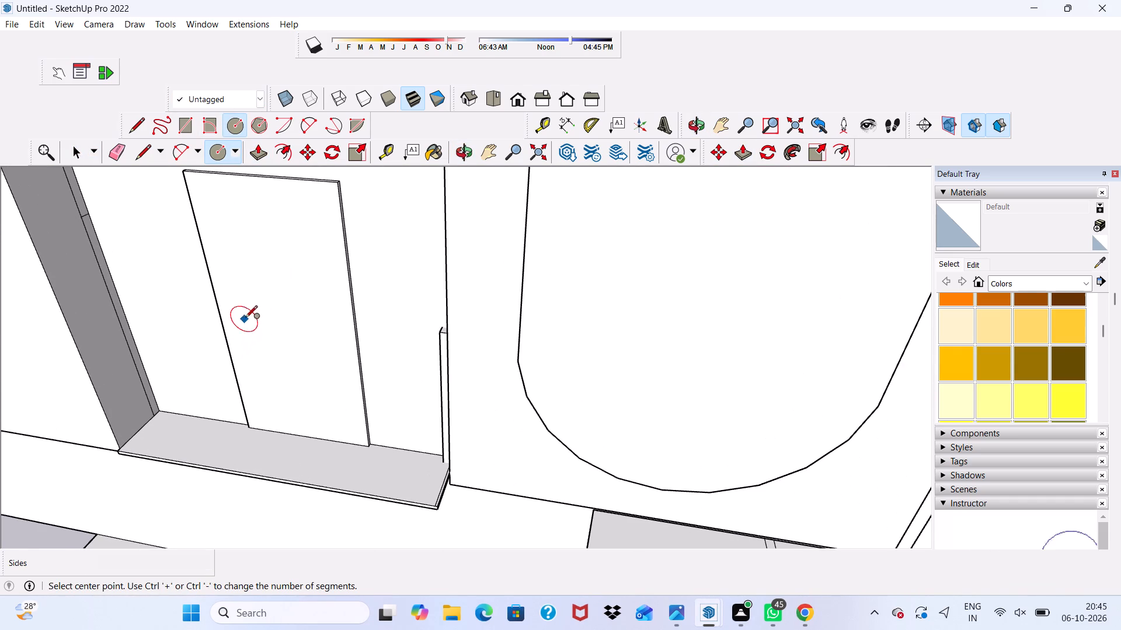
left_click(253, 307)
left_click(255, 282)
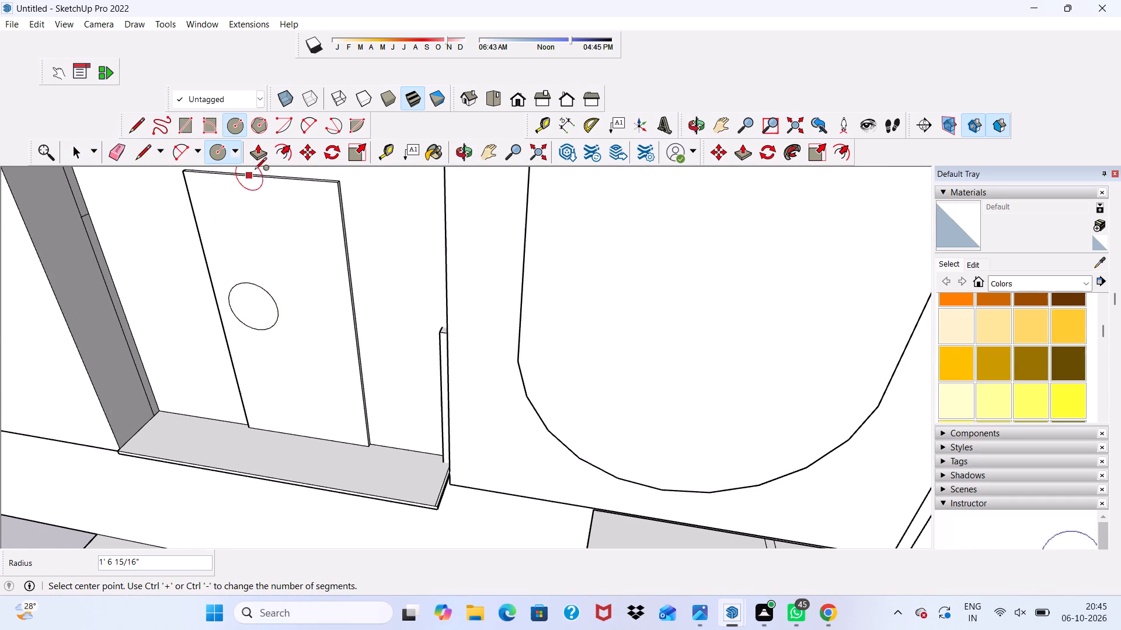
Push/Pull the circle on the door panel outward by 3" to form a round knob.
left_click(262, 157)
left_click(251, 302)
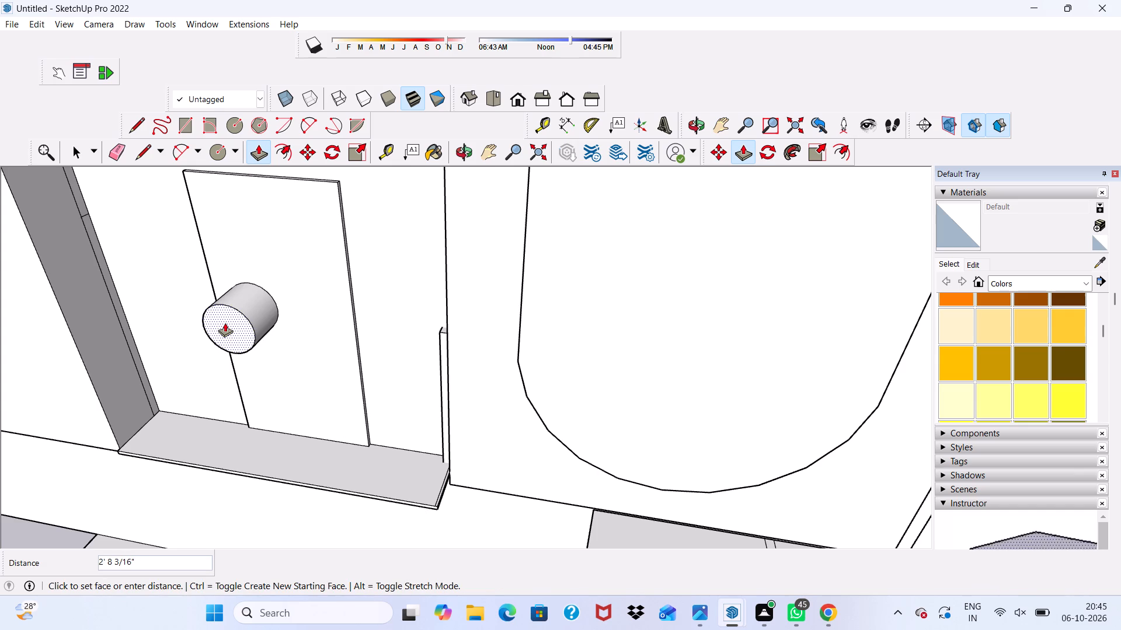
key("3")
key("shift+quotedbl")
key("Return")
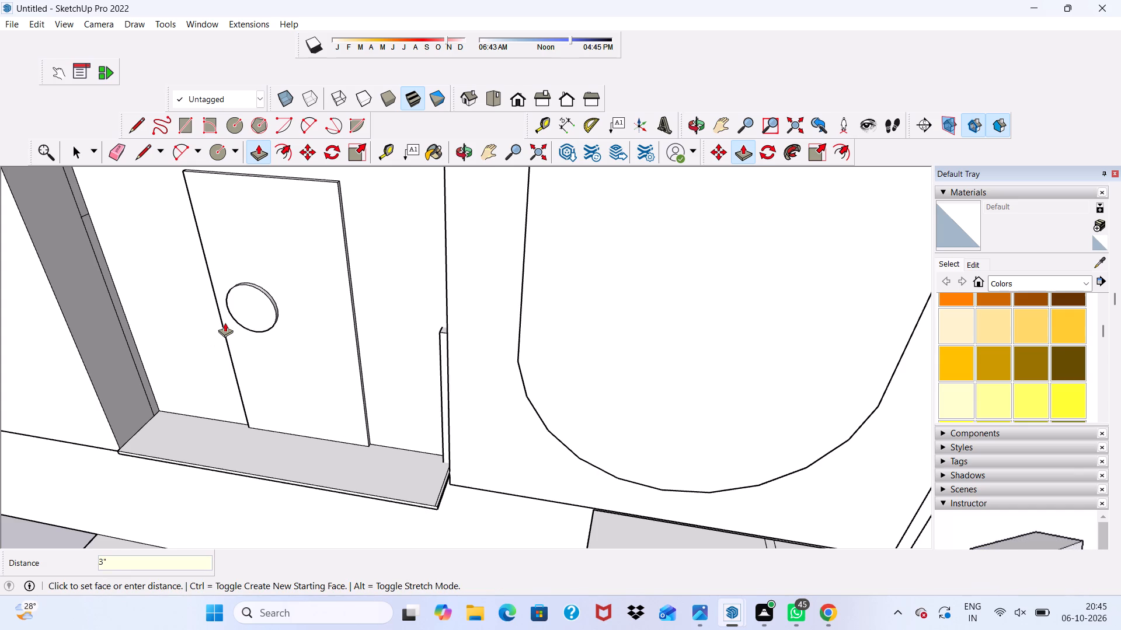
key("space")
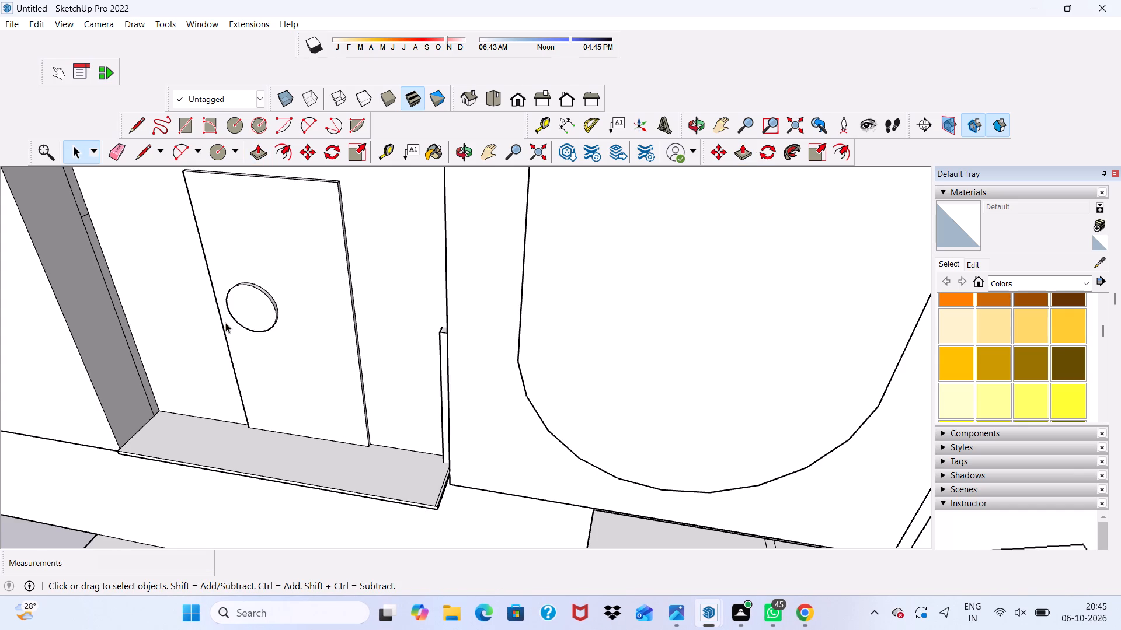
Examine the recess, its door panel and the round knob from several angles.
scroll(229, 346, "down", 3)
scroll(228, 356, "up", 1)
scroll(228, 356, "down", 7)
middle_click_drag(232, 377, 340, 267)
scroll(218, 344, "down", 5)
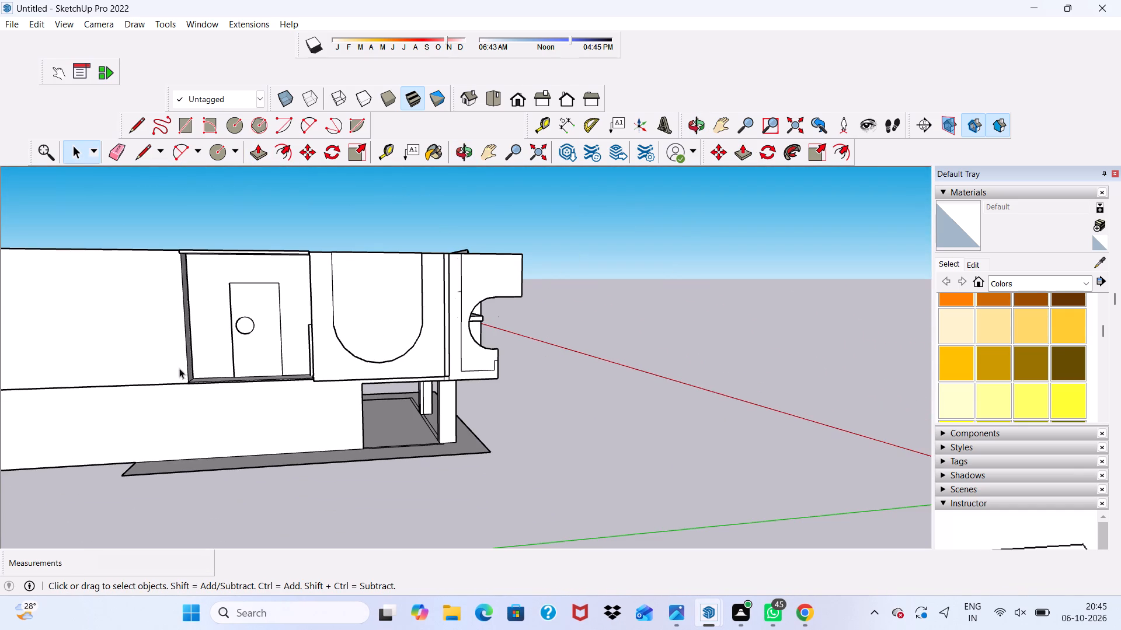
scroll(239, 272, "up", 2)
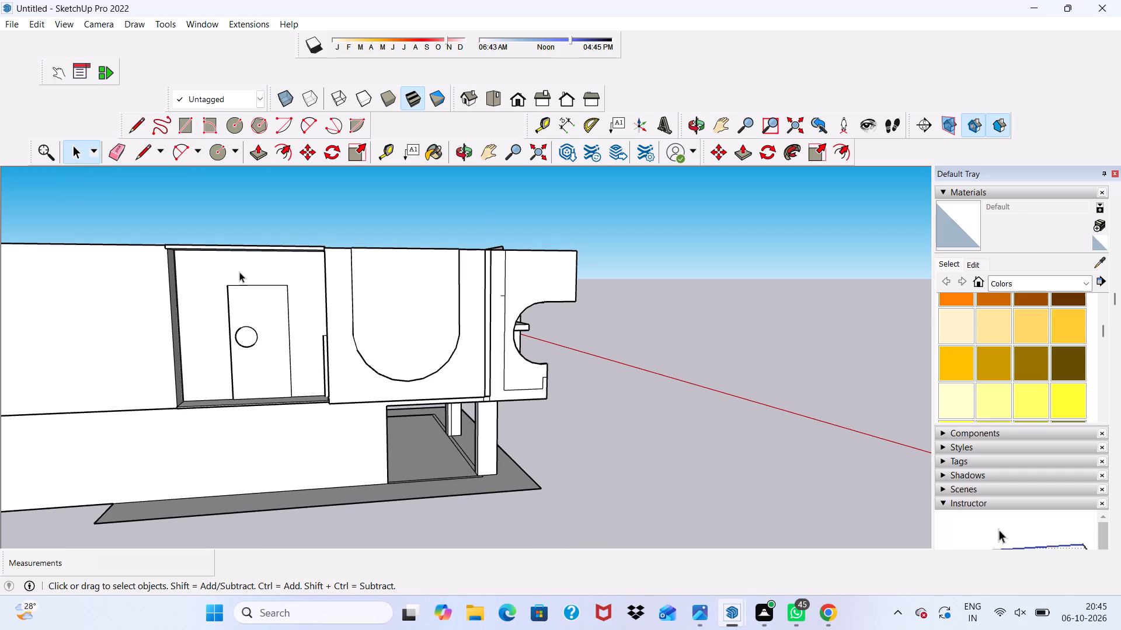
scroll(239, 272, "down", 4)
scroll(249, 279, "up", 4)
scroll(249, 280, "down", 5)
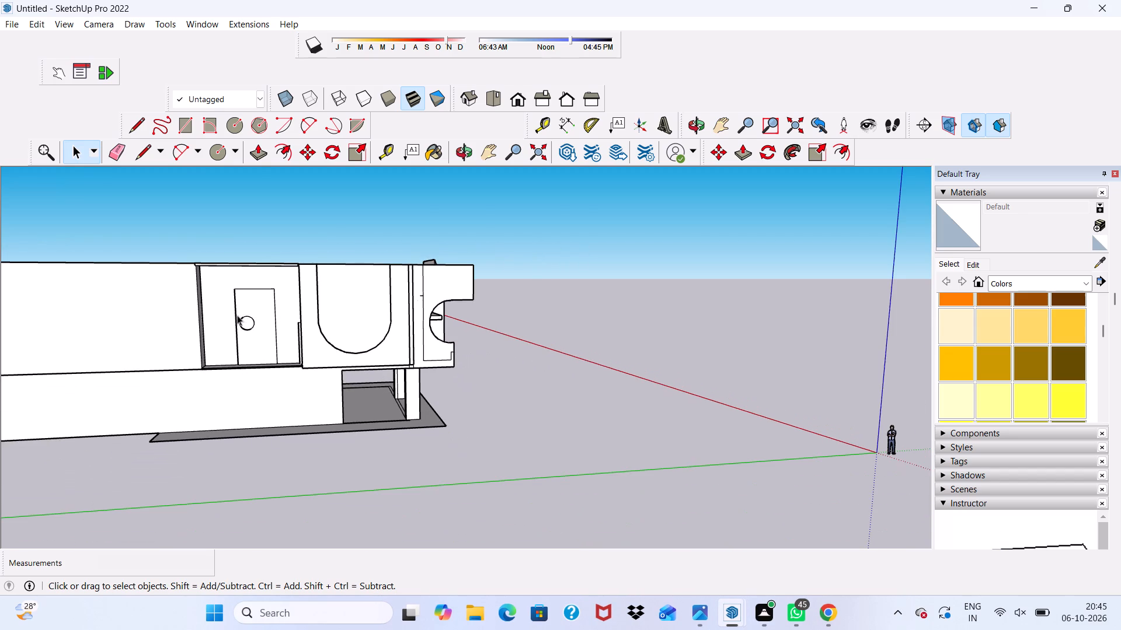
middle_click_drag(237, 315, 259, 379)
scroll(214, 327, "up", 3)
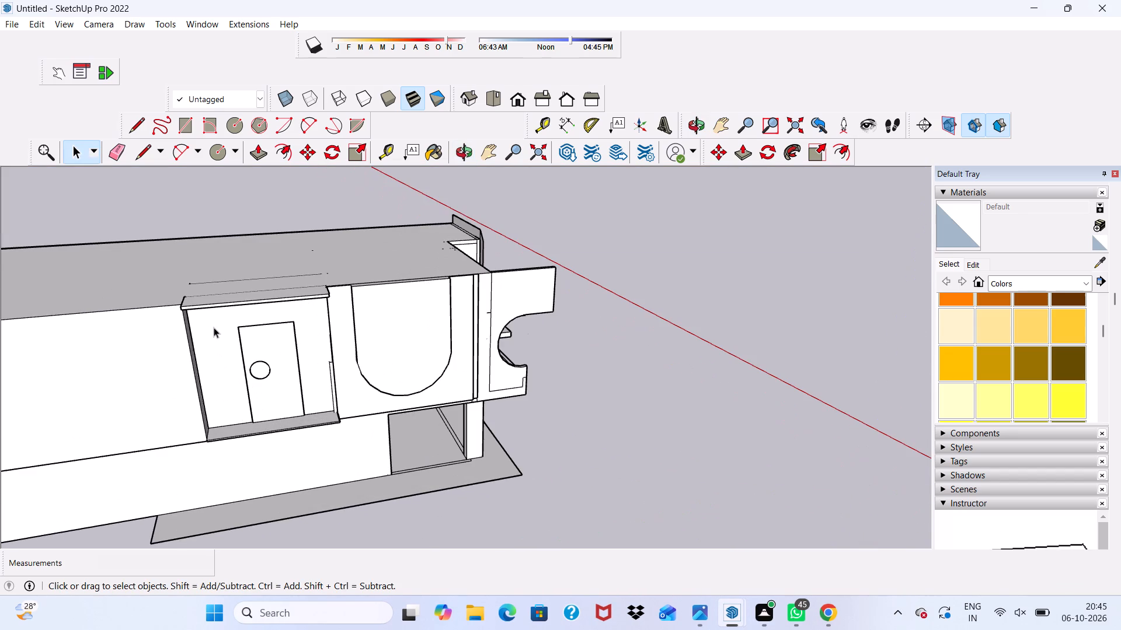
middle_click_drag(214, 320, 214, 390)
scroll(177, 381, "up", 4)
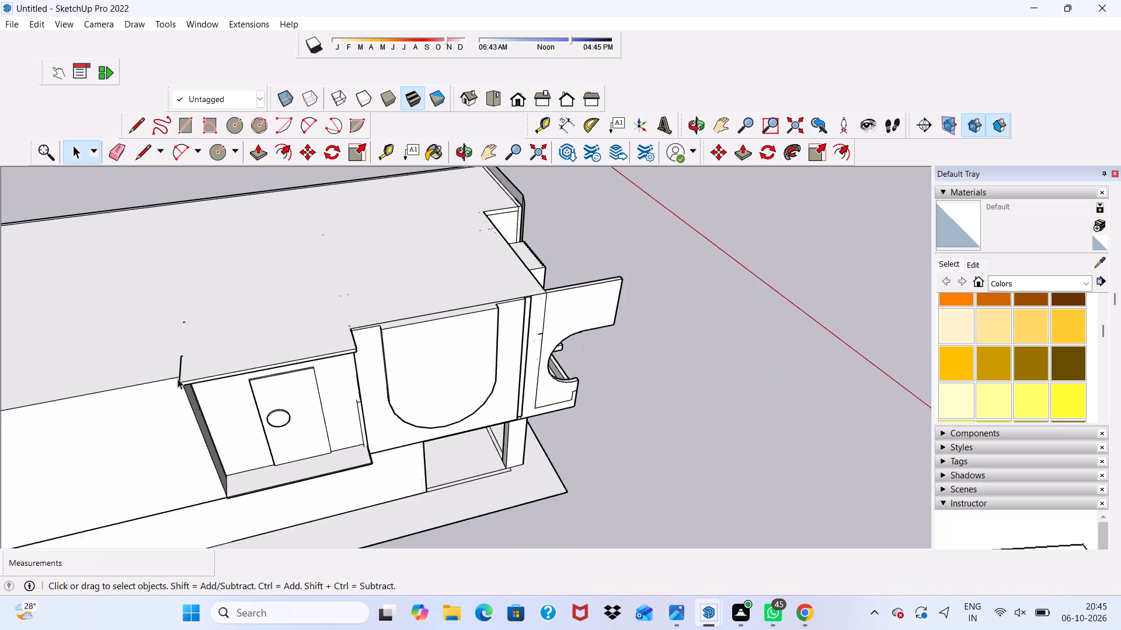
middle_click_drag(180, 377, 170, 243)
scroll(263, 285, "up", 4)
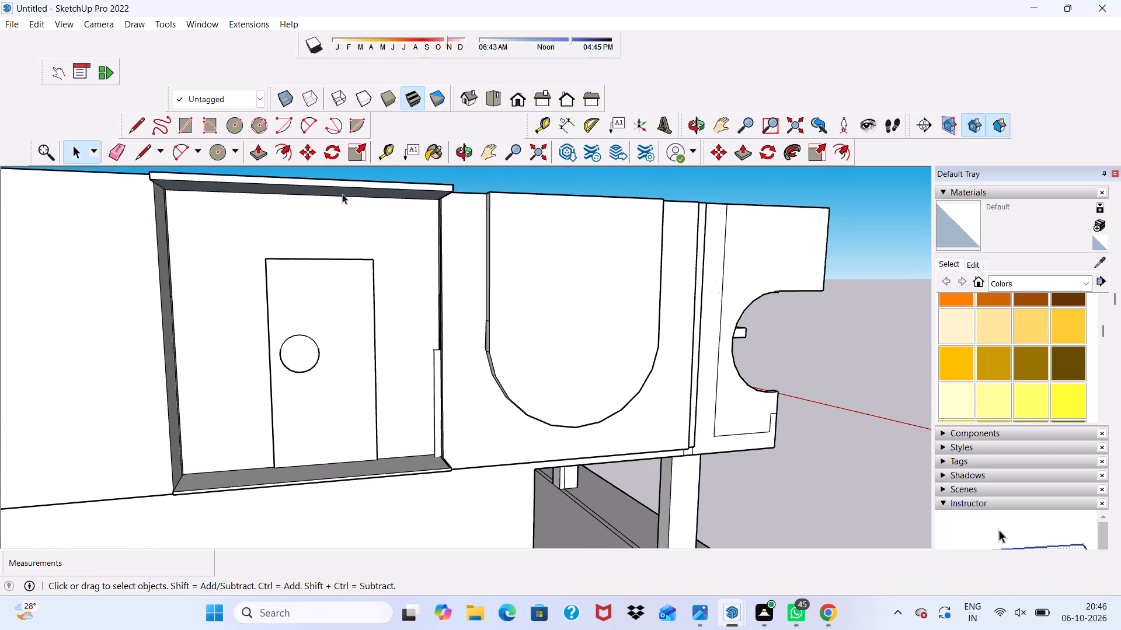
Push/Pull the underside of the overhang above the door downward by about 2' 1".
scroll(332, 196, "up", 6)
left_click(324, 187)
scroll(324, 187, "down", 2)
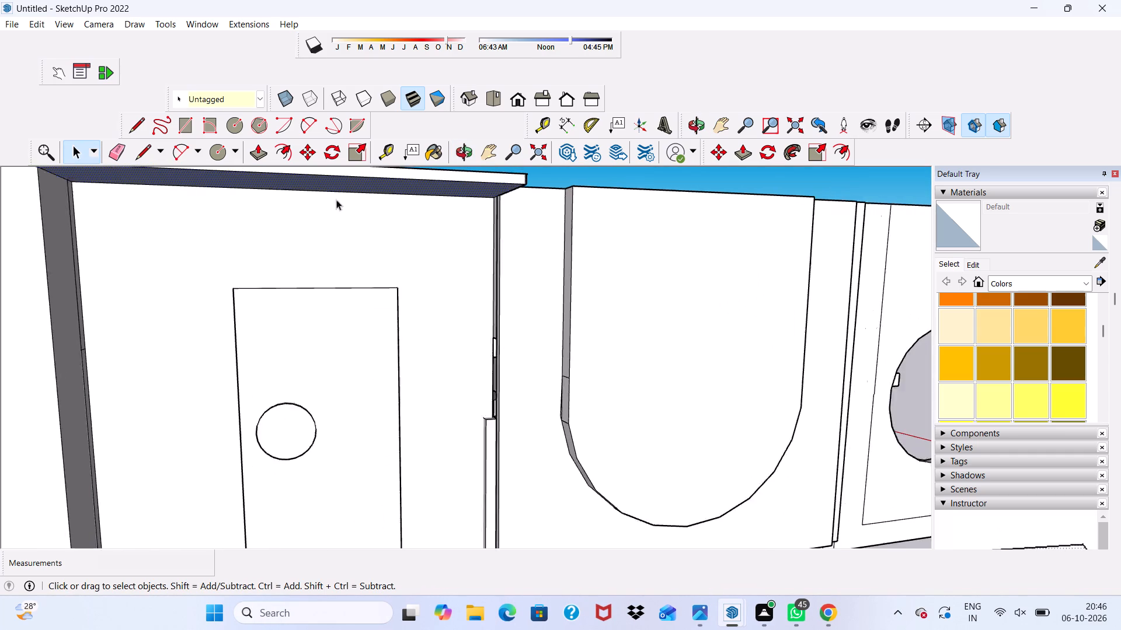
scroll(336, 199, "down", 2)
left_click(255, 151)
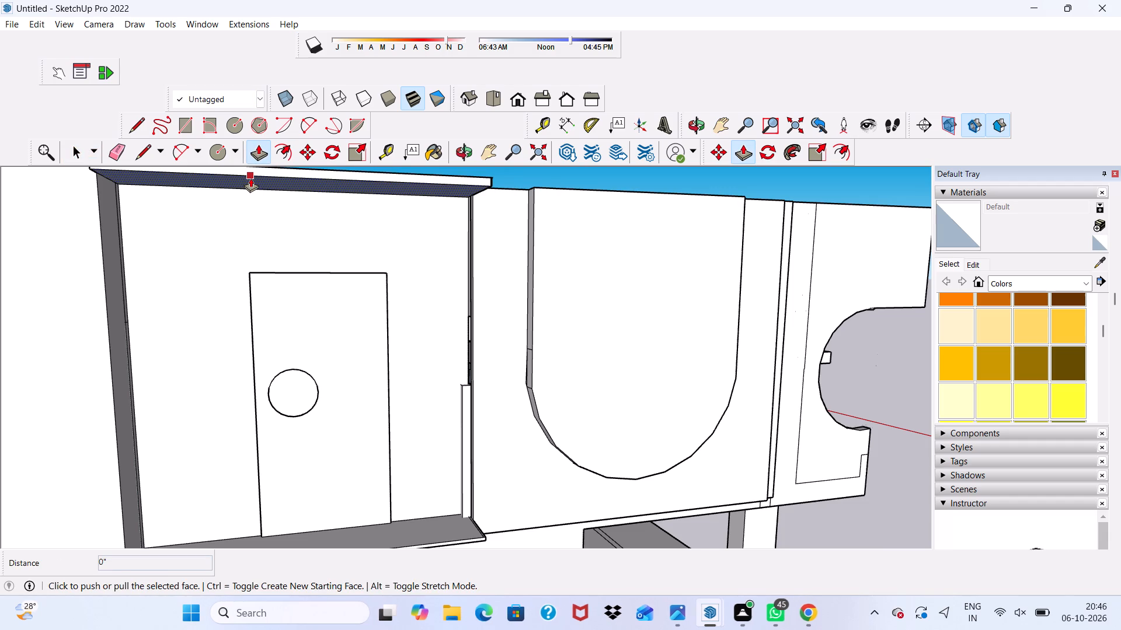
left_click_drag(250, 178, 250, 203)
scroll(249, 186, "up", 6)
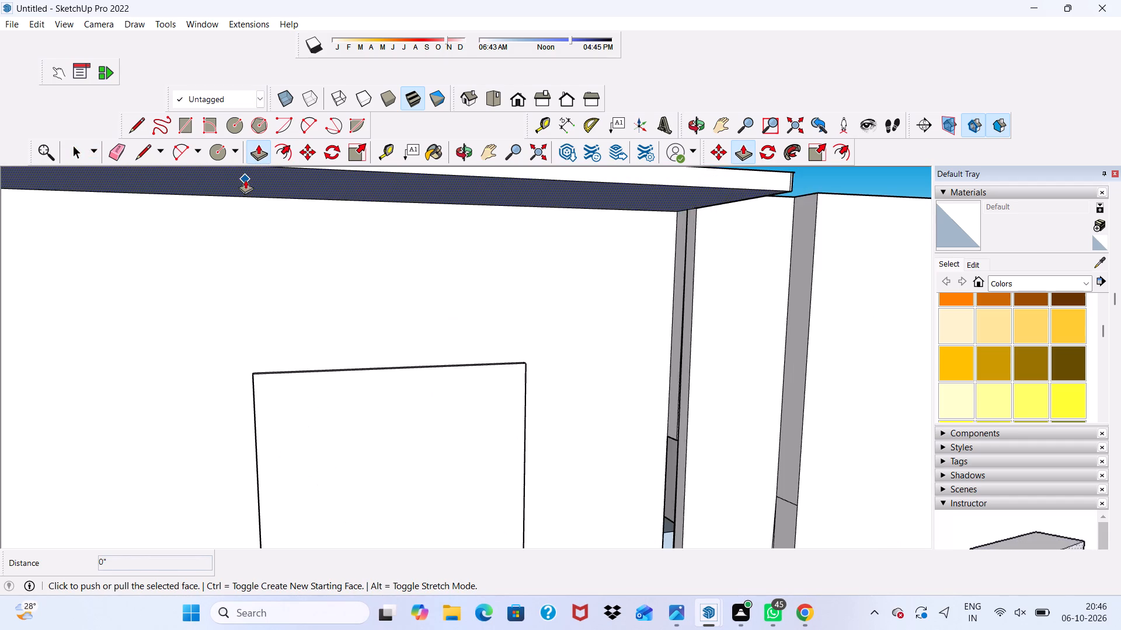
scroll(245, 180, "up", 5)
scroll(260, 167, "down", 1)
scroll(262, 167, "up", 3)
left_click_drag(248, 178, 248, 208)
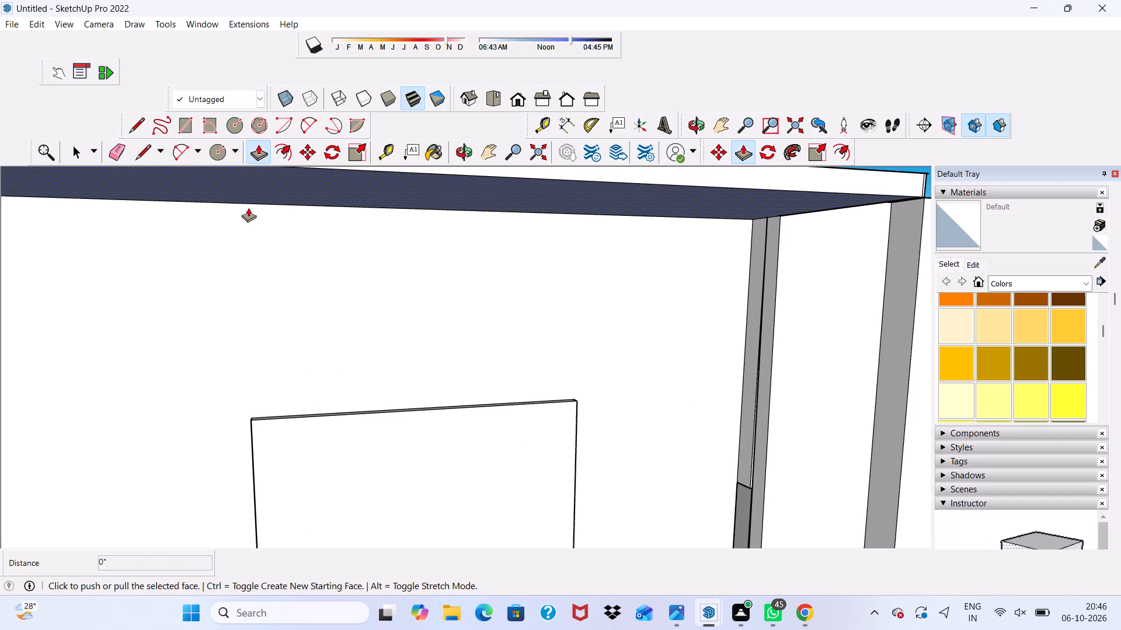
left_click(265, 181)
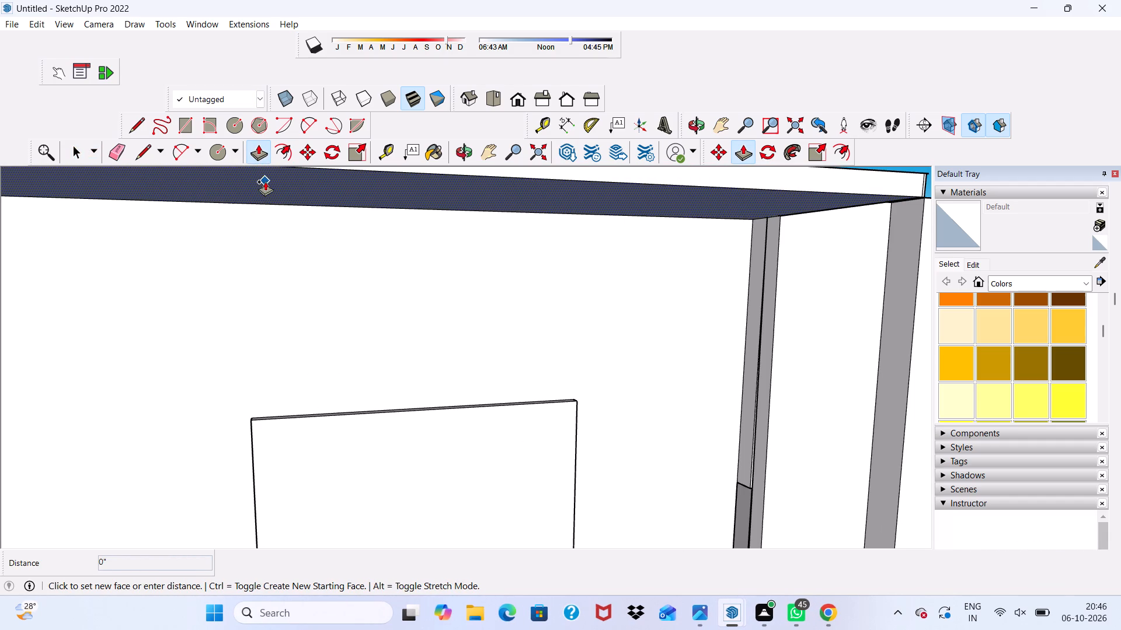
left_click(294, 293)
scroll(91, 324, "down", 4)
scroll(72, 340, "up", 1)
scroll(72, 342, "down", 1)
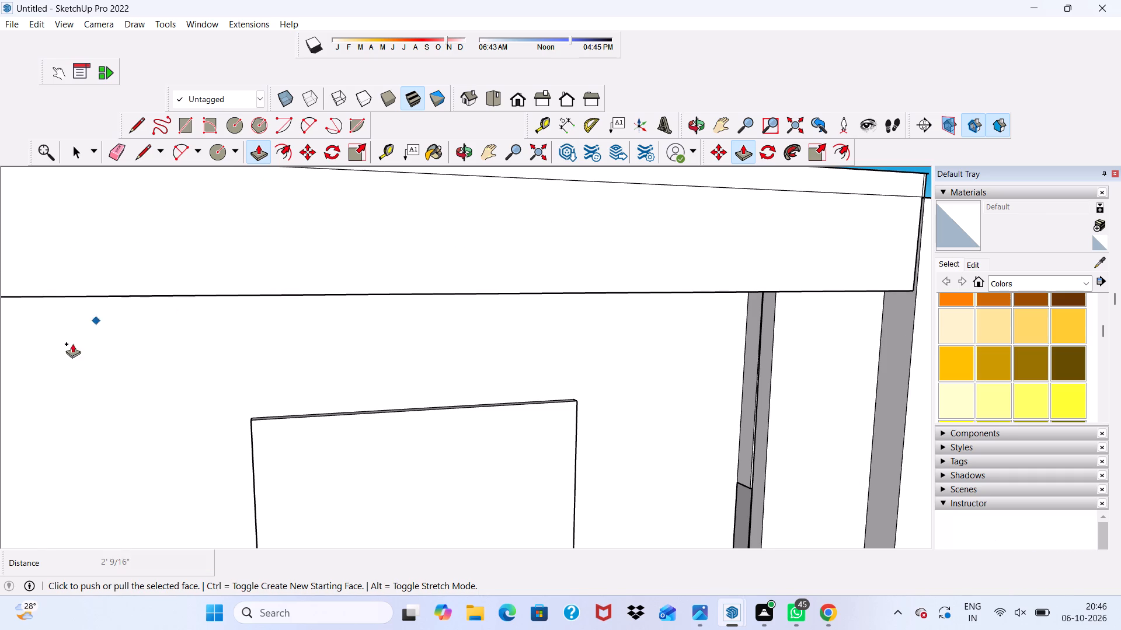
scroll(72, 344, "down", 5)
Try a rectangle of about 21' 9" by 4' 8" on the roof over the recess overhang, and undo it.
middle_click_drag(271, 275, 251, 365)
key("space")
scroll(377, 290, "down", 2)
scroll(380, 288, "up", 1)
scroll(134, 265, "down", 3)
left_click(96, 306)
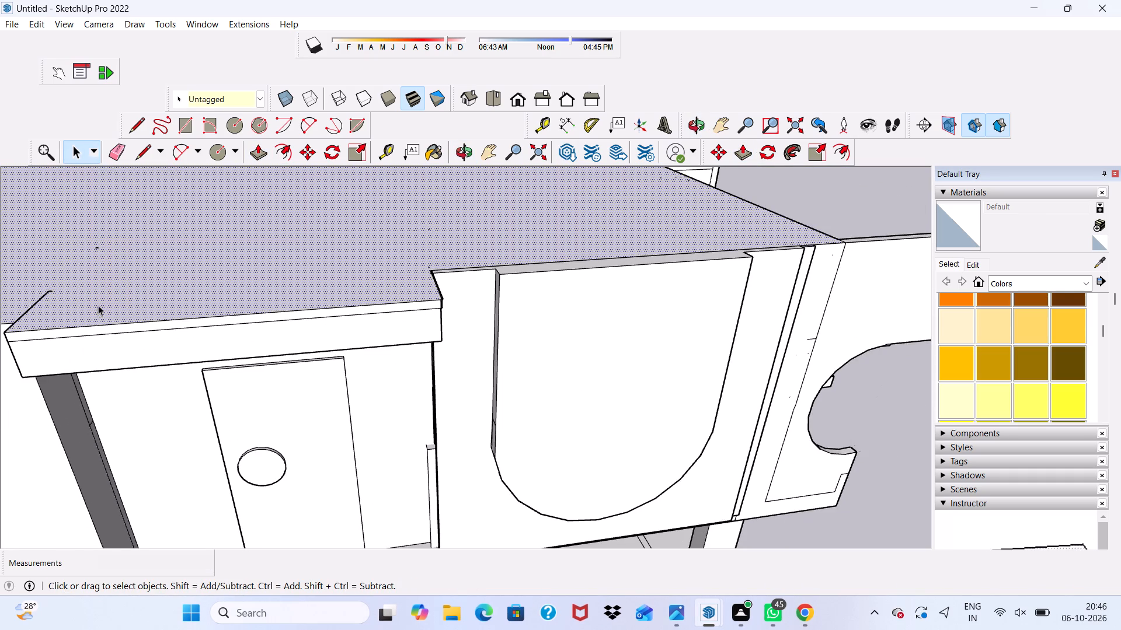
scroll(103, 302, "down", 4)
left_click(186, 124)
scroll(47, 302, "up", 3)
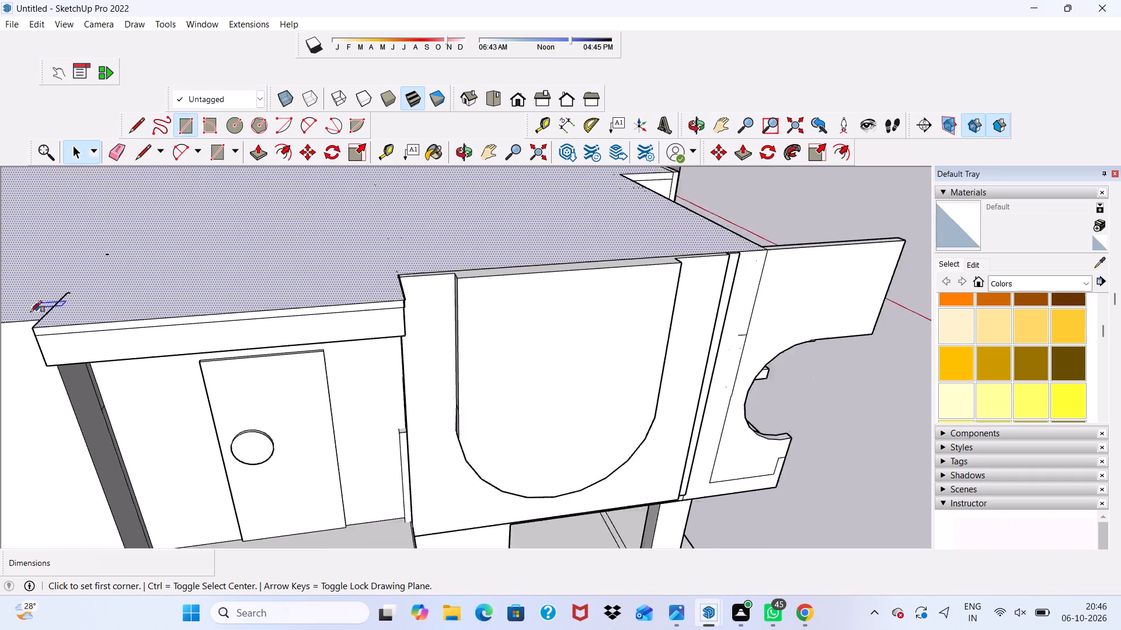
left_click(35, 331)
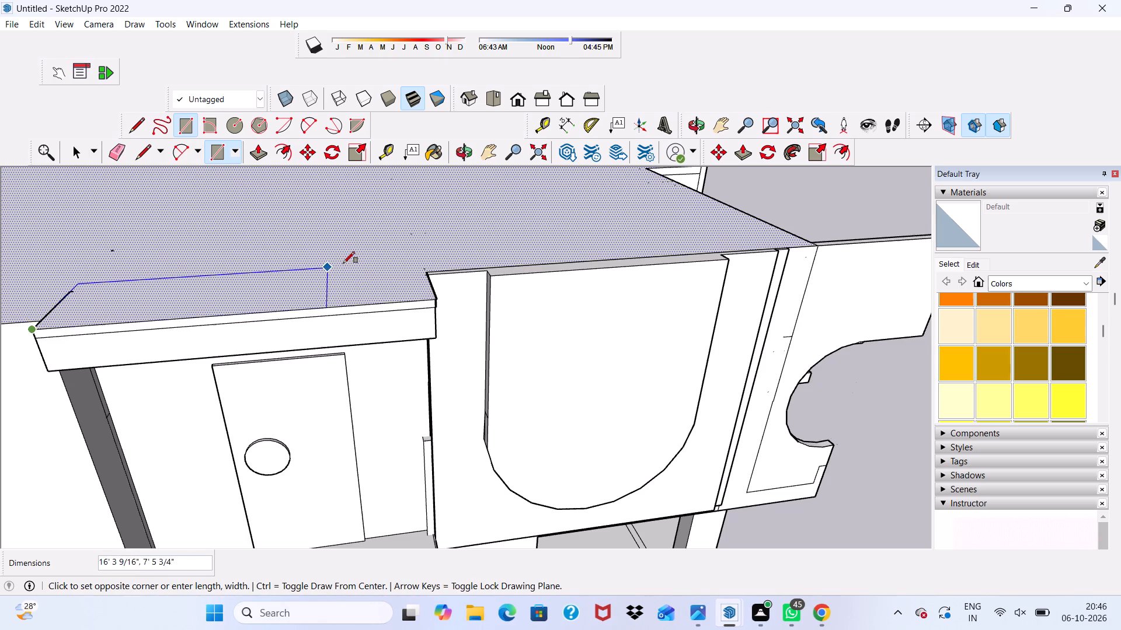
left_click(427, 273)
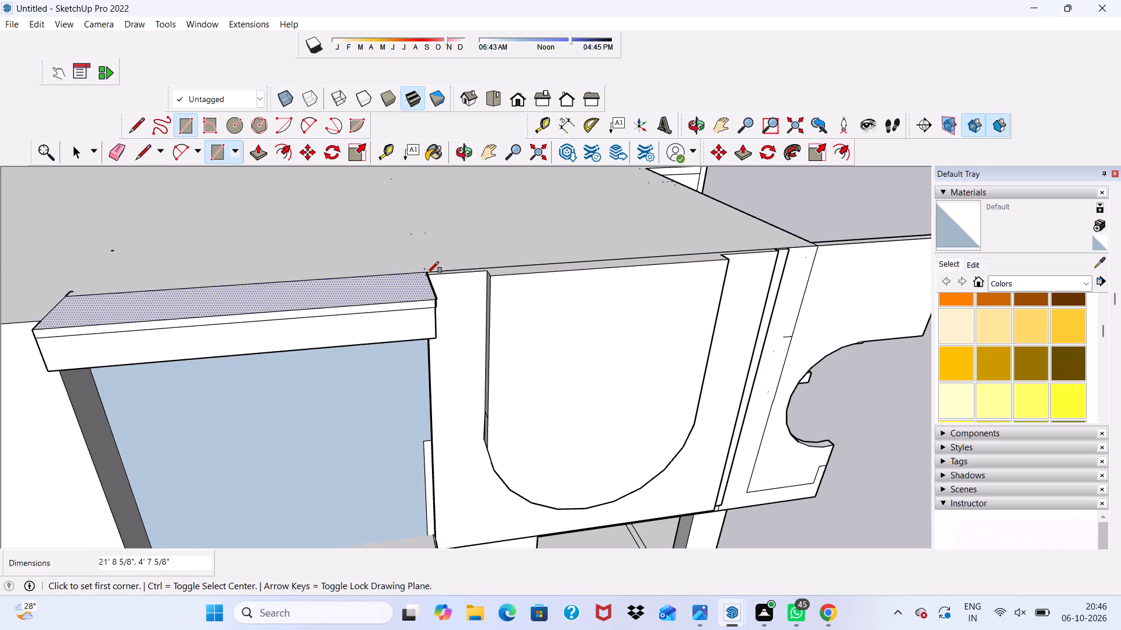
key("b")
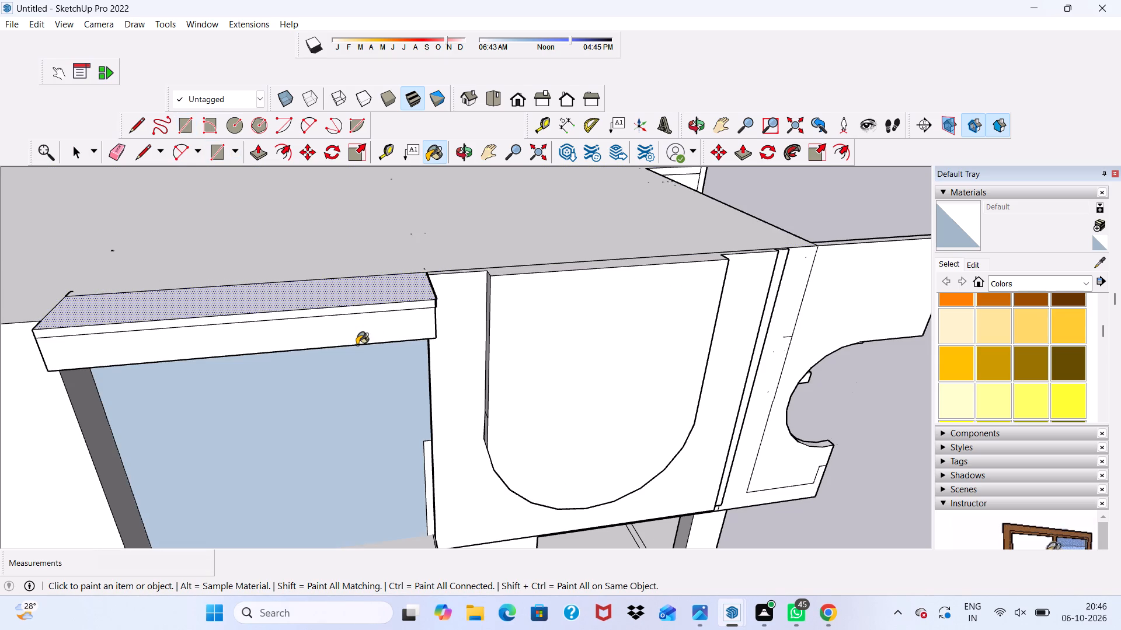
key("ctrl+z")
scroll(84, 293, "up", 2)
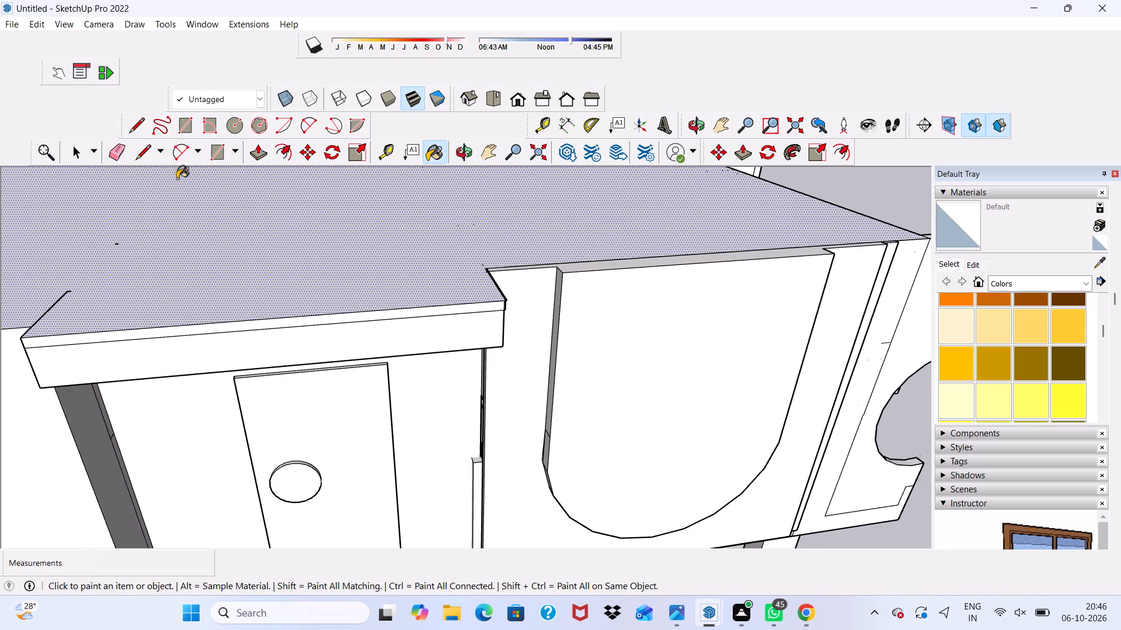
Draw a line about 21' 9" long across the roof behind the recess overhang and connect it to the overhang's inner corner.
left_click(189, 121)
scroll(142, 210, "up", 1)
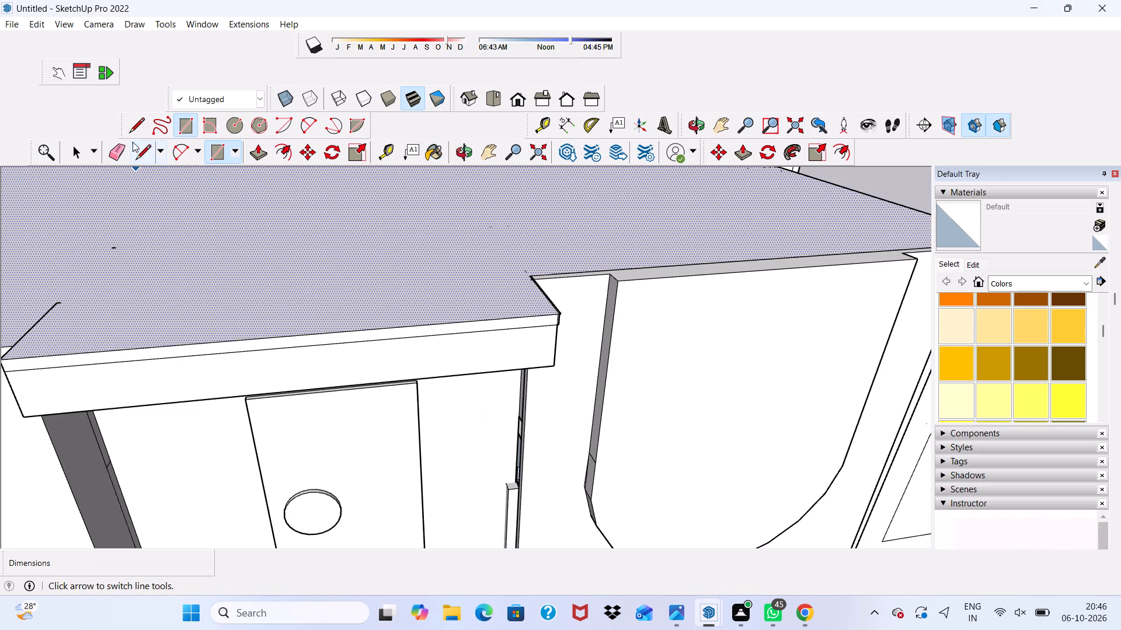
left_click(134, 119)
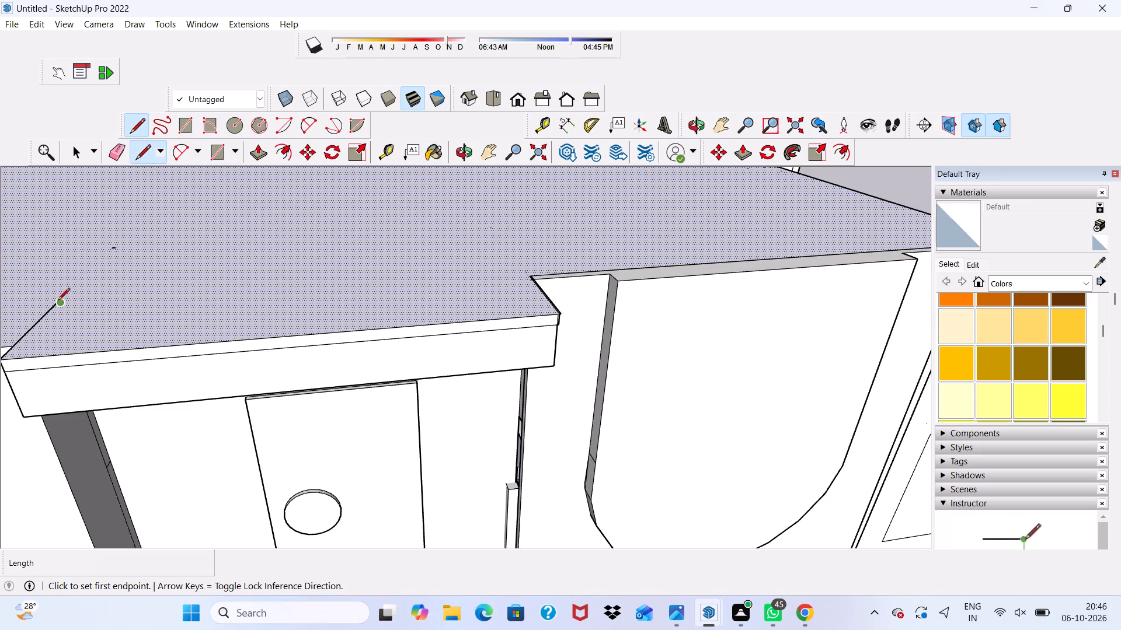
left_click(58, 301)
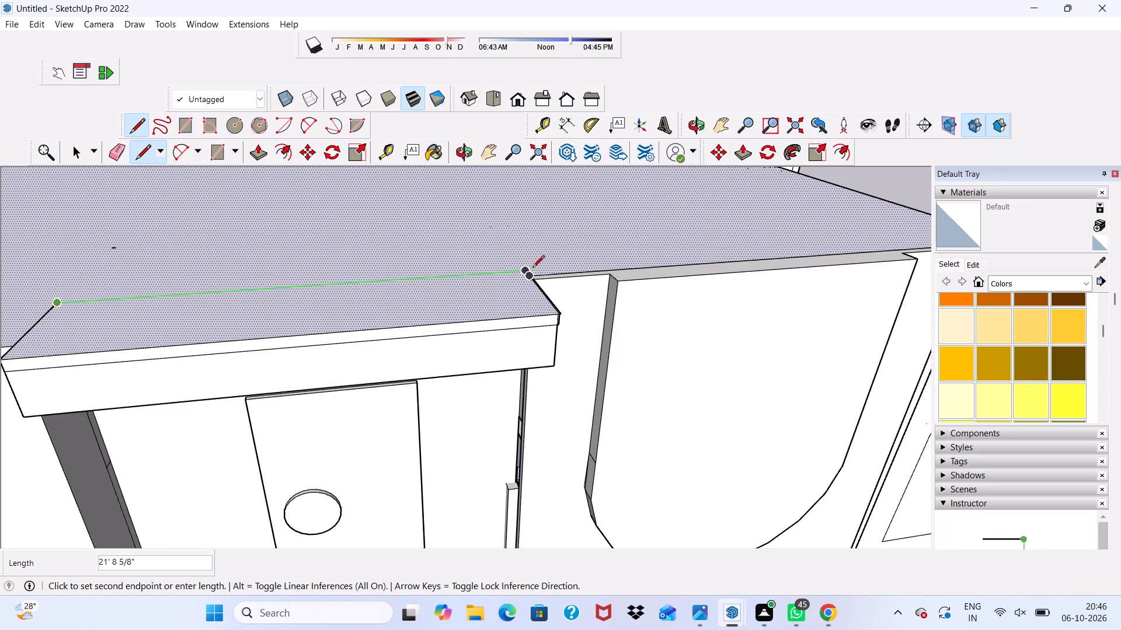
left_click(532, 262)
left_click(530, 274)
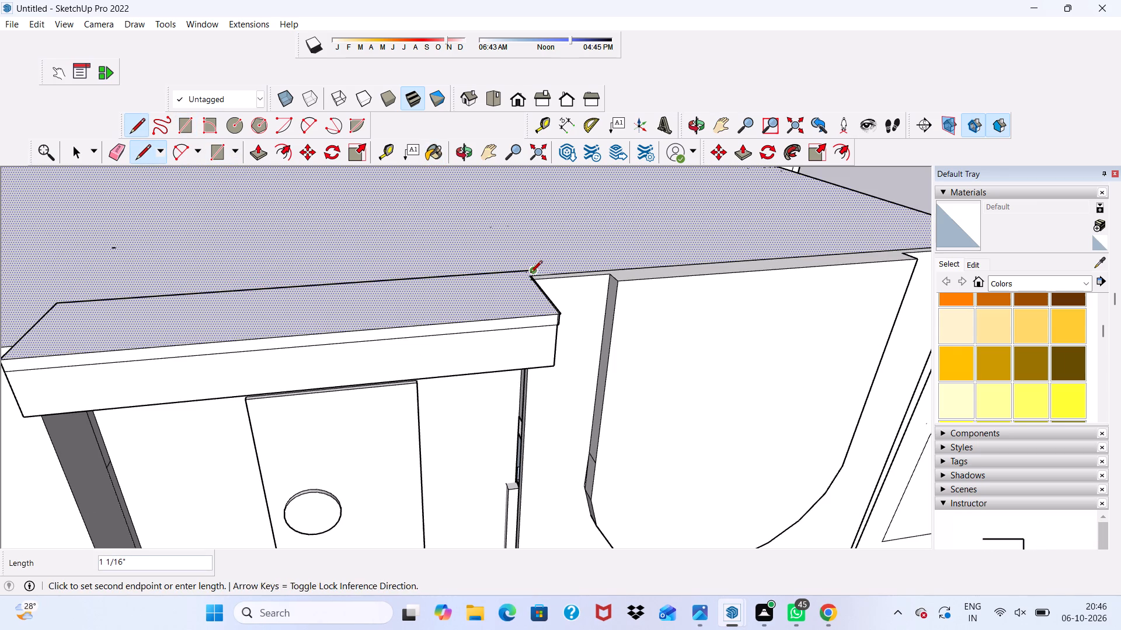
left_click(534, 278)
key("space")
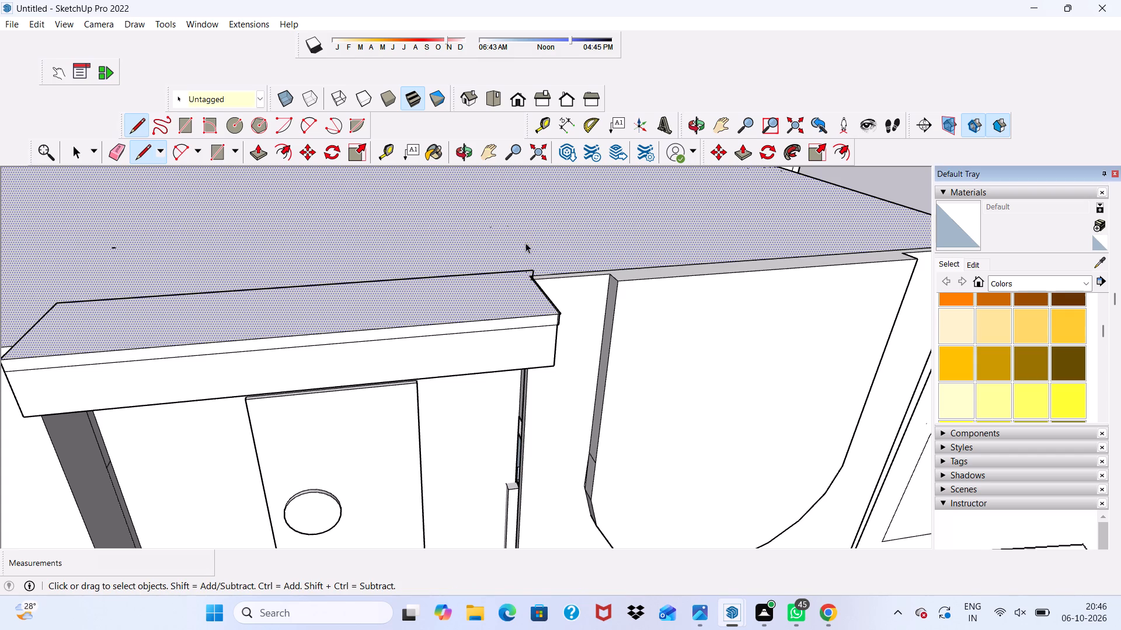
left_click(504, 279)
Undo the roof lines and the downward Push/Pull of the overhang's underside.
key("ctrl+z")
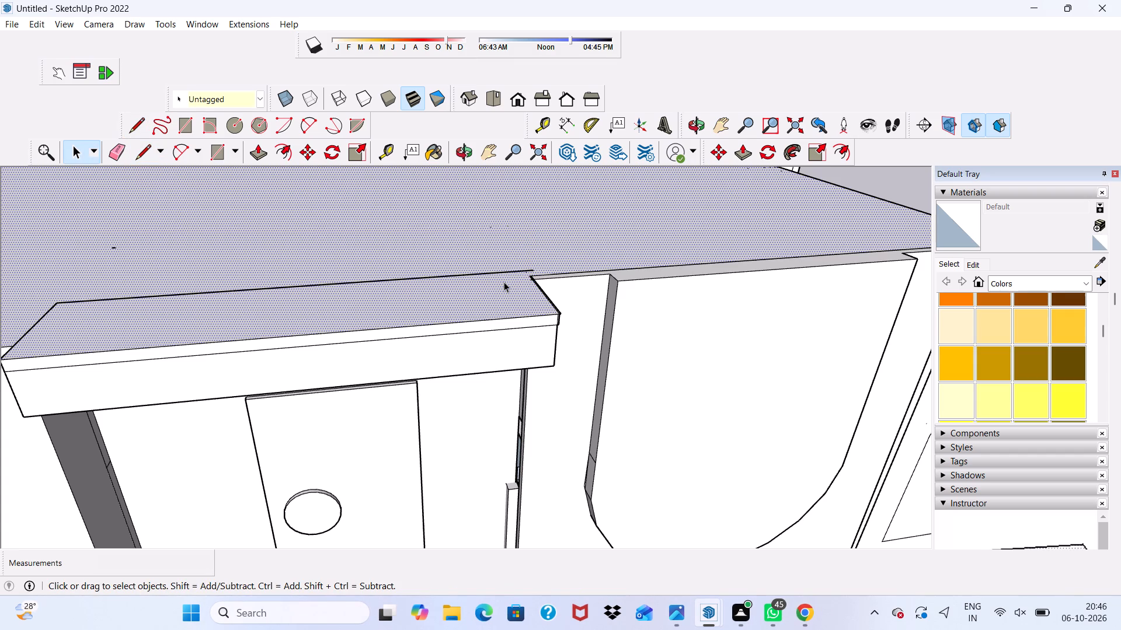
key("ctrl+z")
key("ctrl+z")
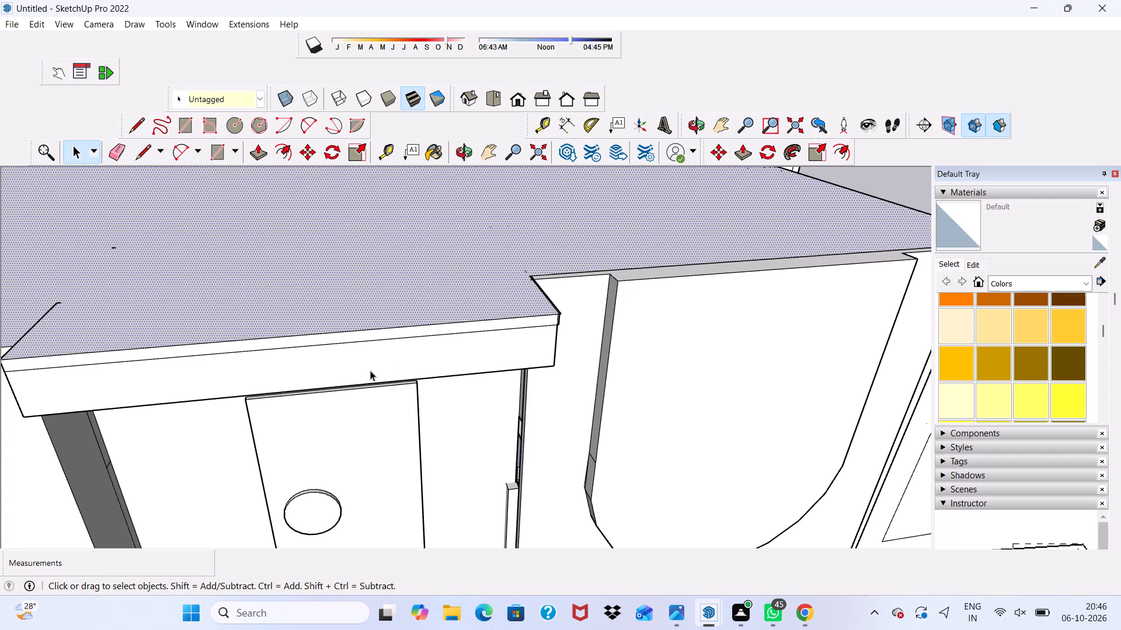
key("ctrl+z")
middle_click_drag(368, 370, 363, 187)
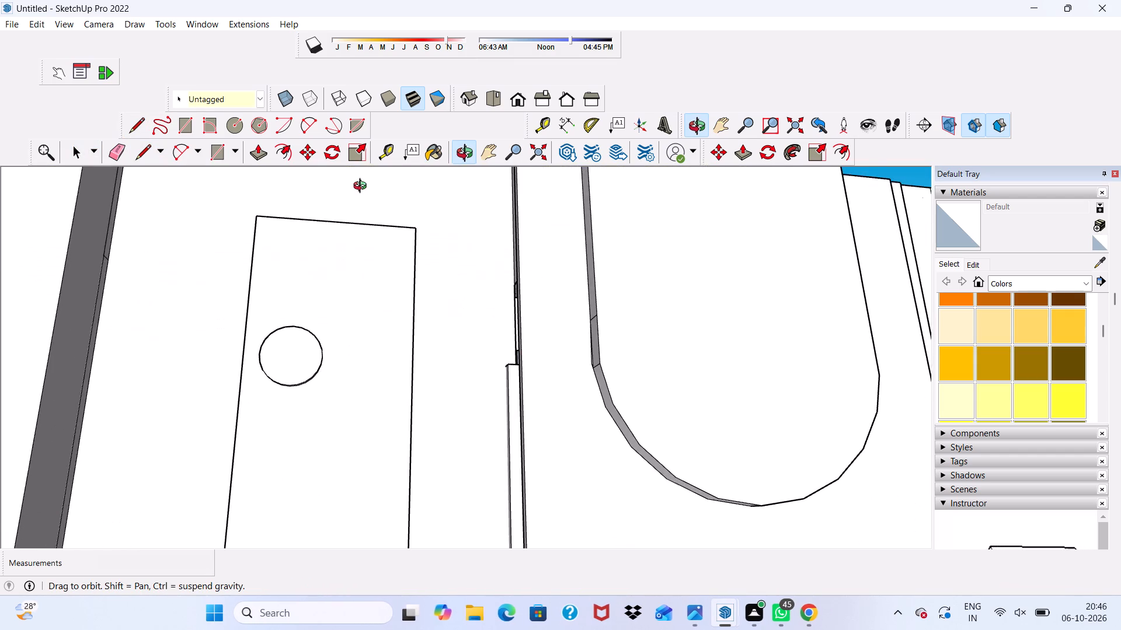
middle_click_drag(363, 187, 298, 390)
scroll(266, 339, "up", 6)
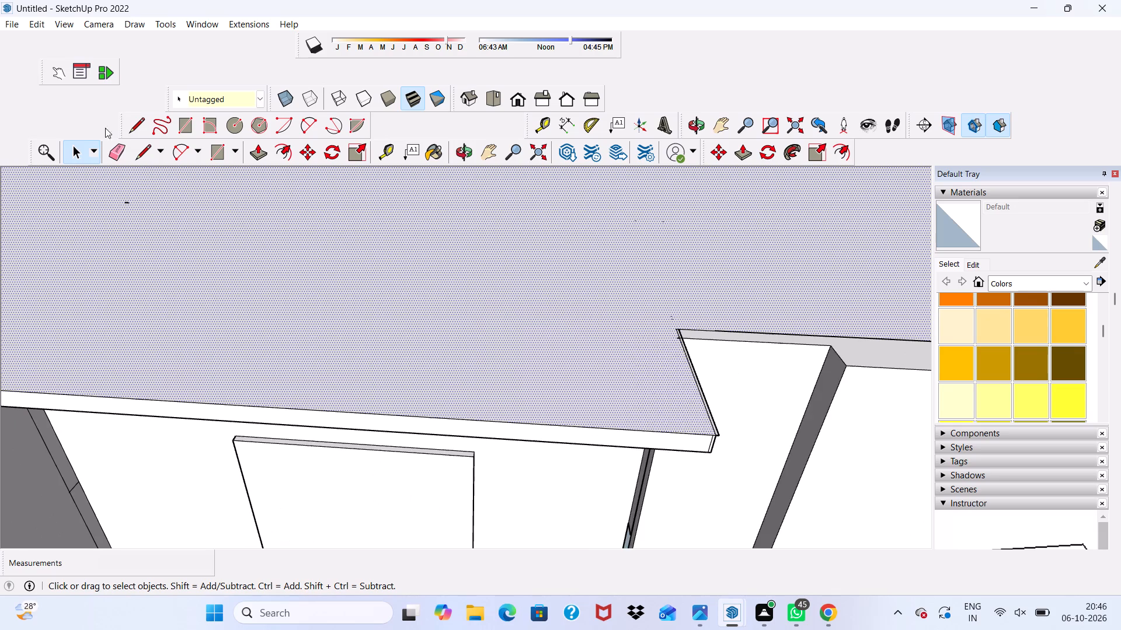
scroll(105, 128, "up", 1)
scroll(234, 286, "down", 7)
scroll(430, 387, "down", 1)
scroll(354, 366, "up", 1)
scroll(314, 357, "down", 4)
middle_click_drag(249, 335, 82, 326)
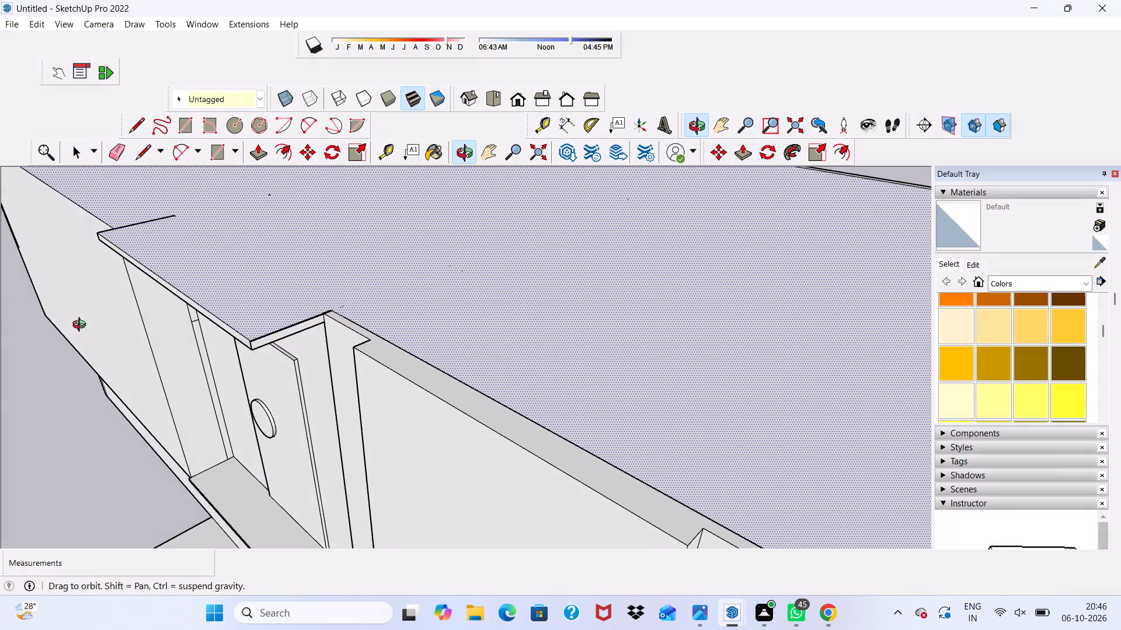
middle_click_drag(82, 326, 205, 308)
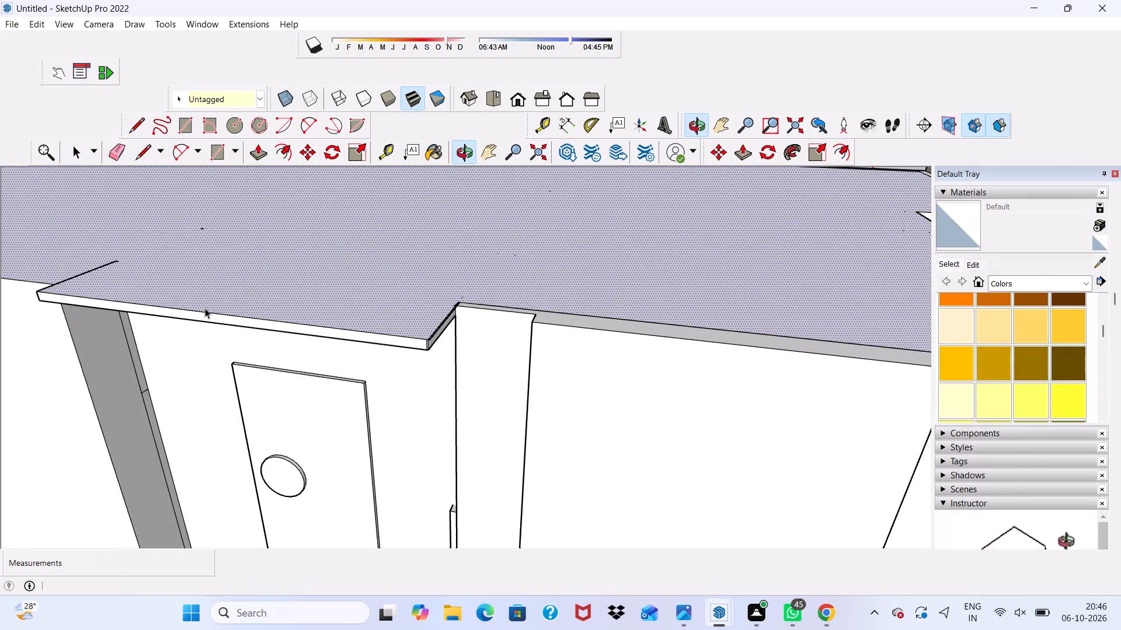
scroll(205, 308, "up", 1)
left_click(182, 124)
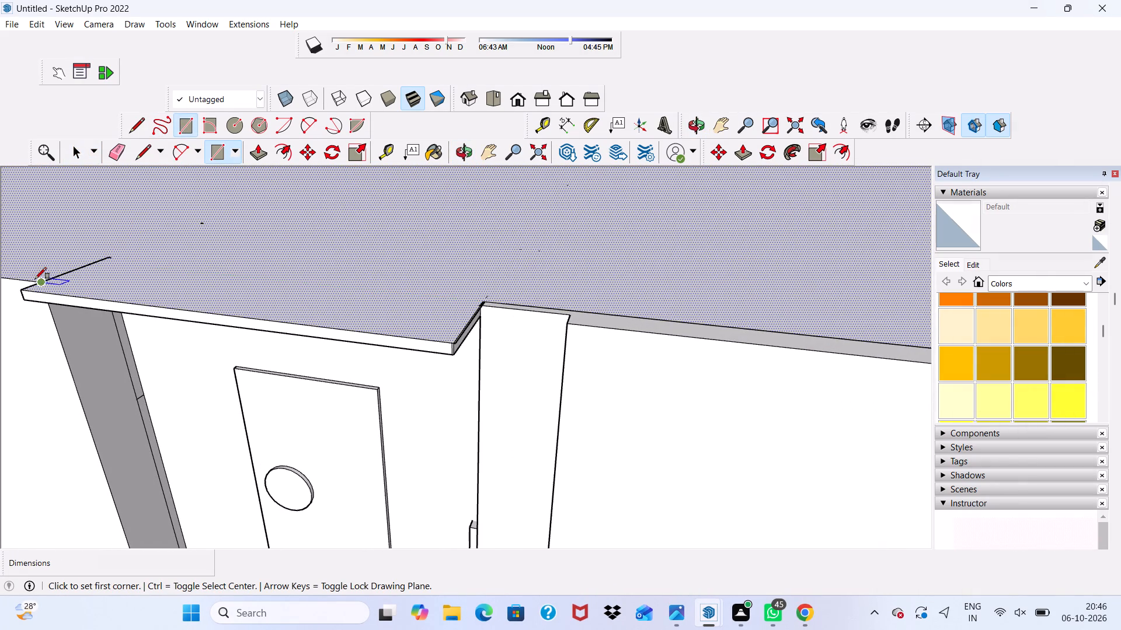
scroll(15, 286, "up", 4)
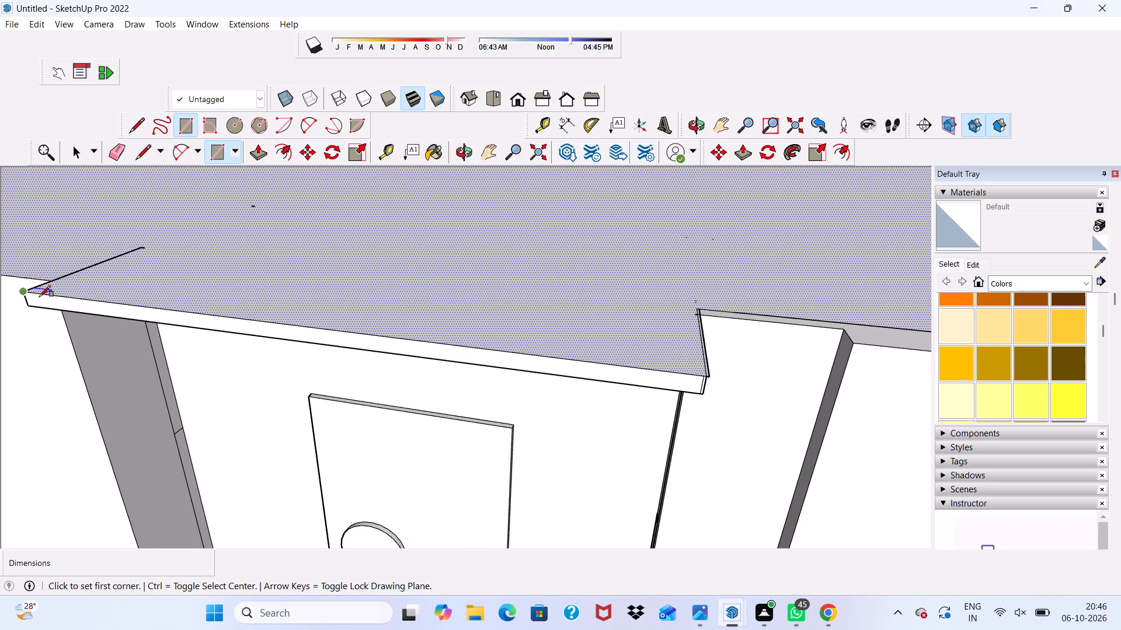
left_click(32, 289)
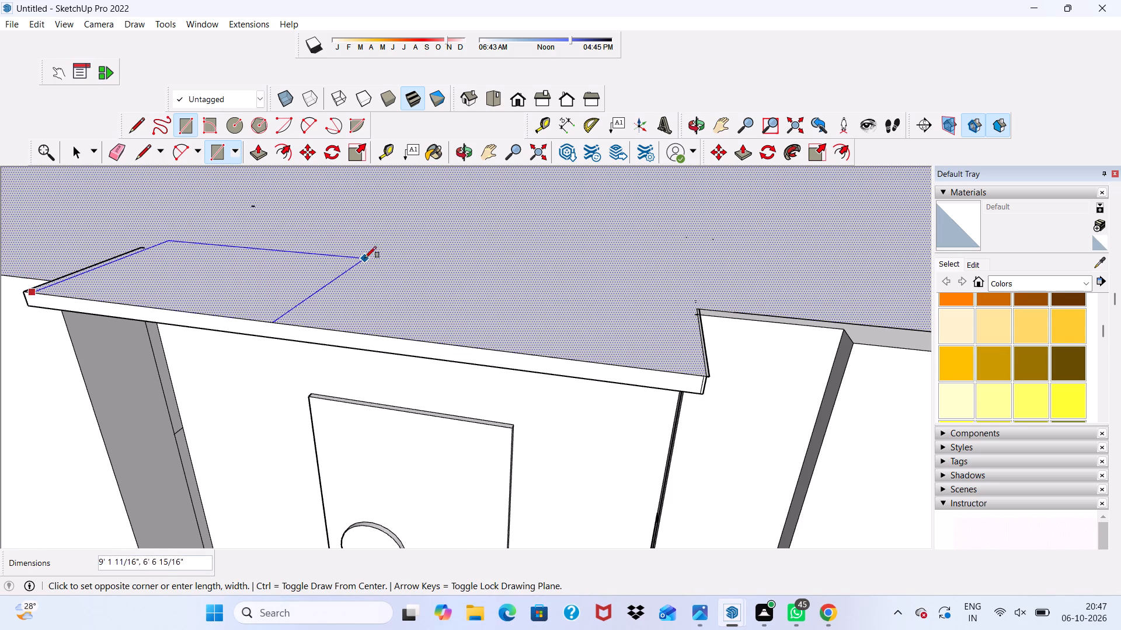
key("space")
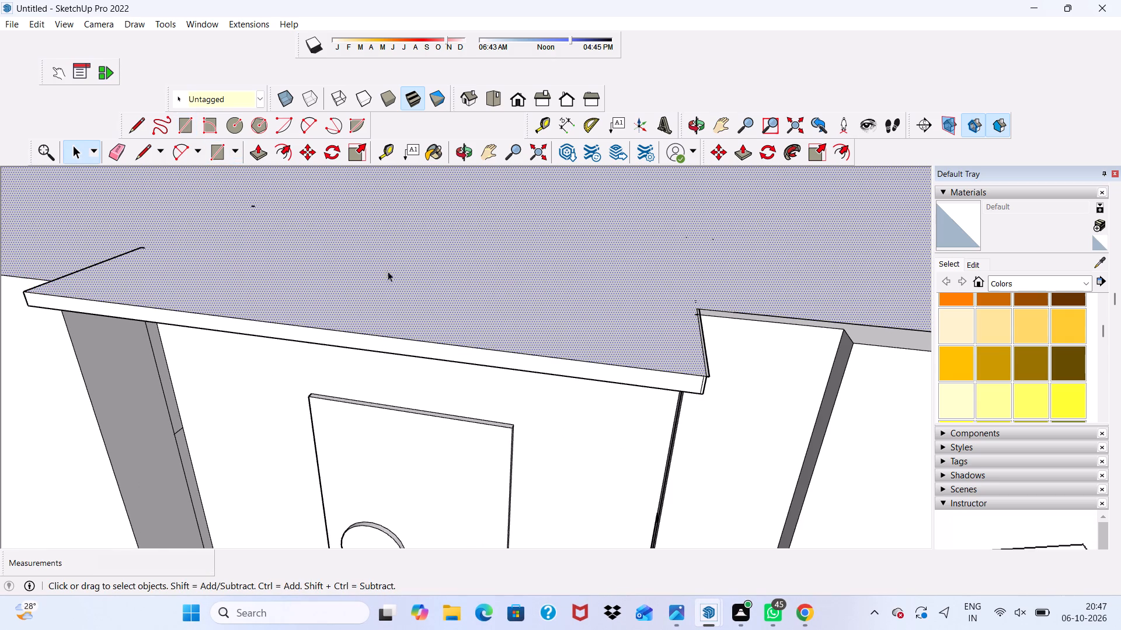
Draw a rectangle of about 21' 9" by 5' 3" on the roof from the overhang's outer corner, covering the area above the recess.
left_click(183, 125)
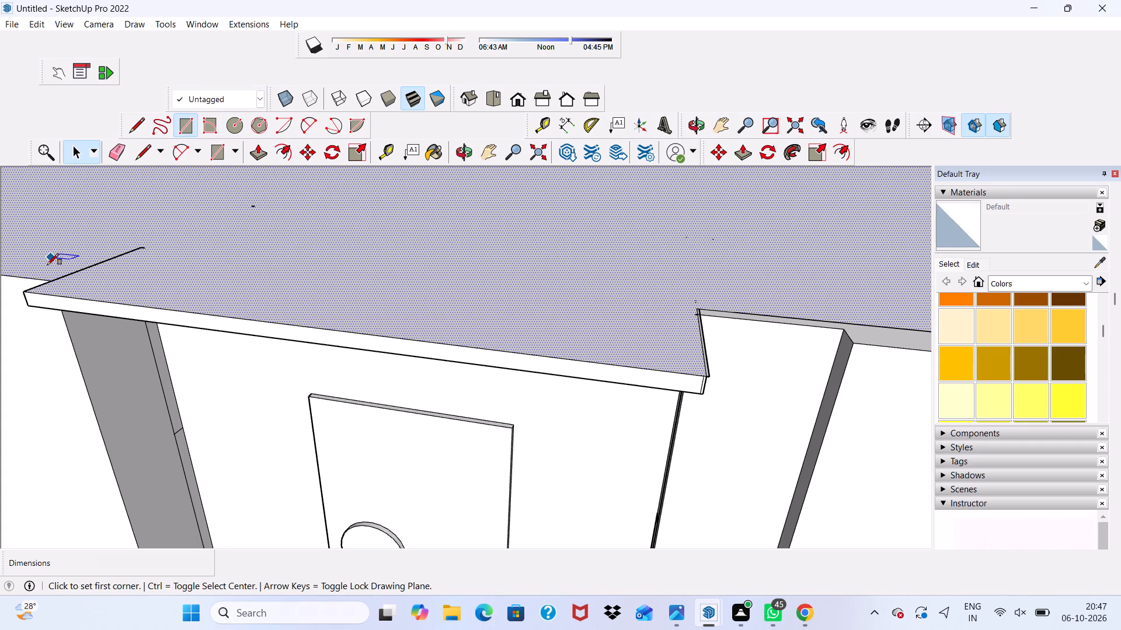
left_click(26, 292)
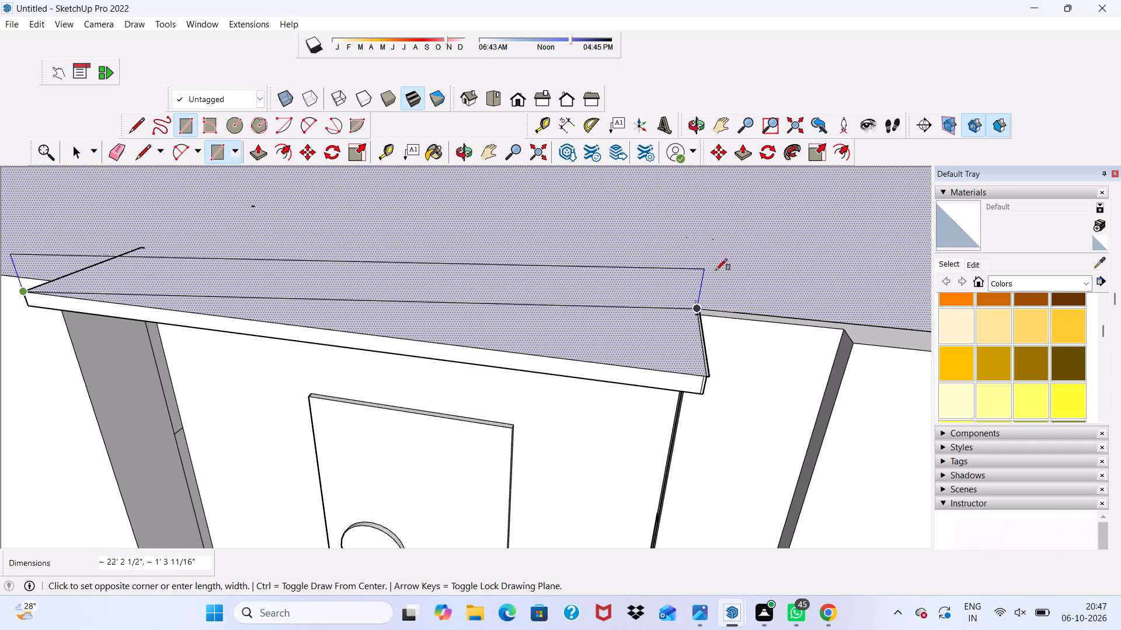
scroll(700, 321, "up", 1)
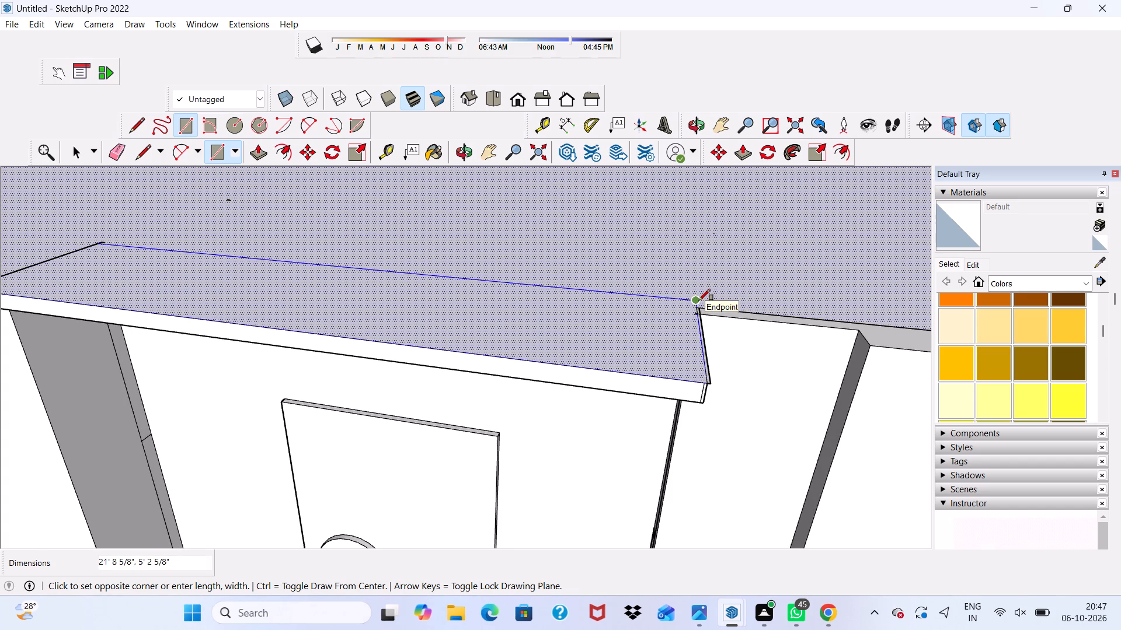
left_click(699, 300)
key("space")
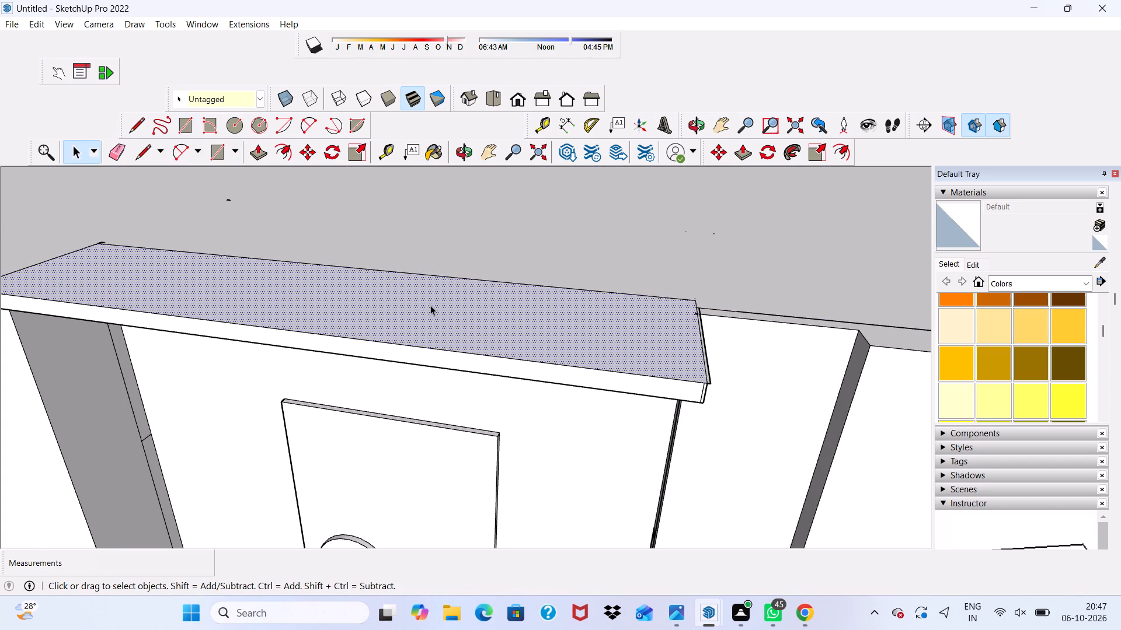
left_click(430, 305)
Push/Pull the underside of the recess overhang down about 2' 4".
middle_click_drag(130, 421, 297, 289)
scroll(244, 337, "down", 1)
scroll(316, 284, "up", 1)
scroll(405, 315, "down", 3)
scroll(388, 374, "up", 1)
scroll(357, 346, "down", 5)
left_click(381, 243)
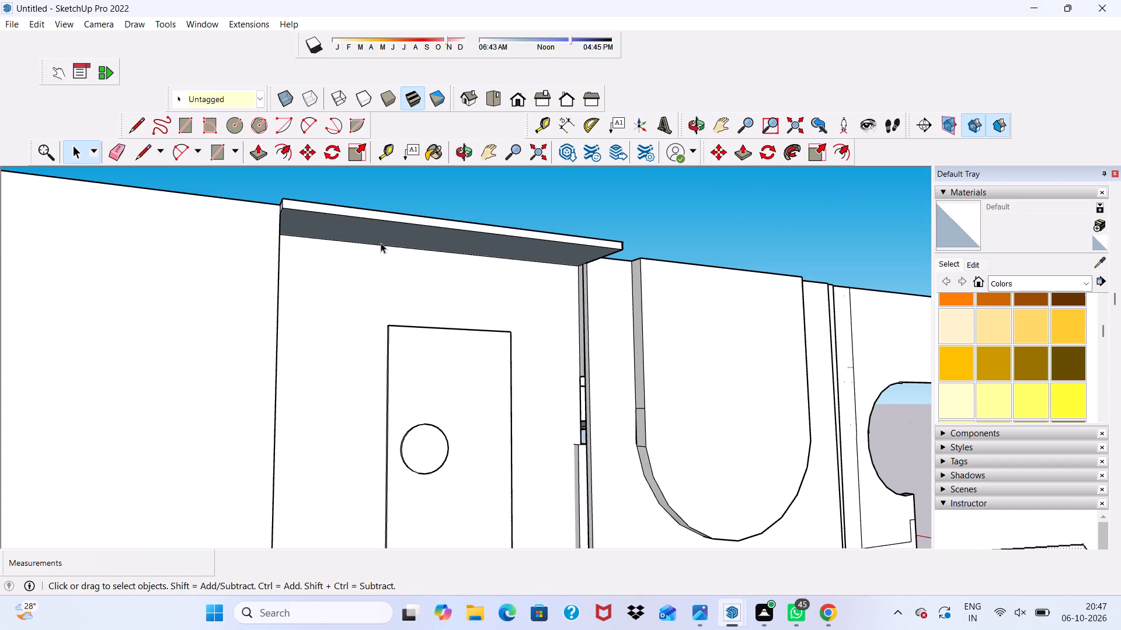
left_click(263, 152)
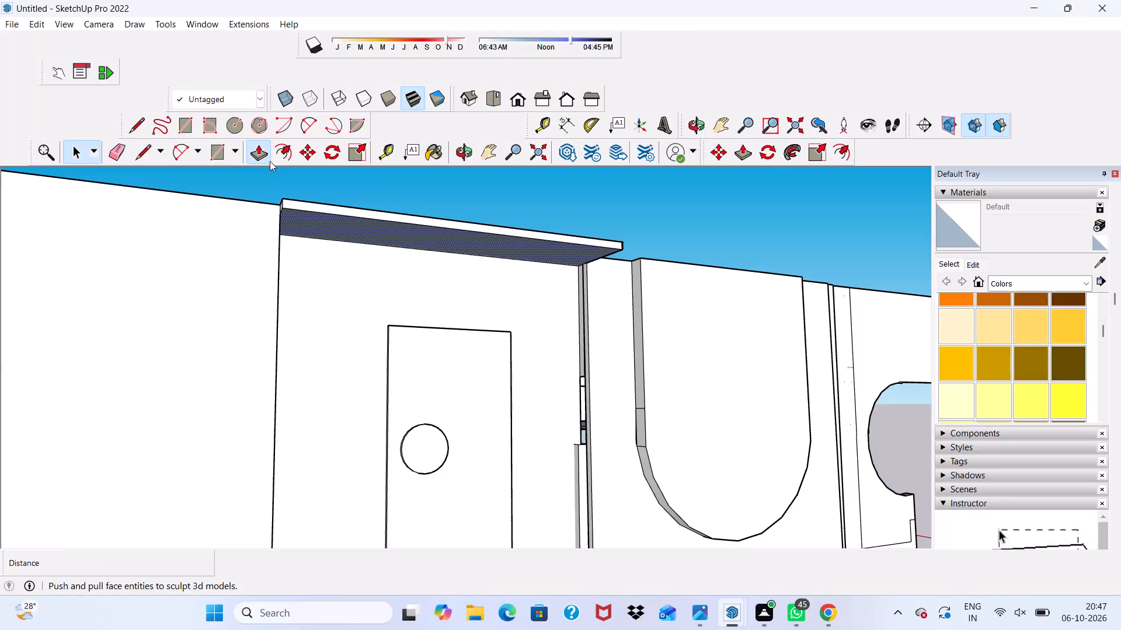
left_click_drag(319, 222, 320, 243)
scroll(325, 219, "up", 3)
scroll(325, 219, "down", 1)
scroll(325, 219, "up", 2)
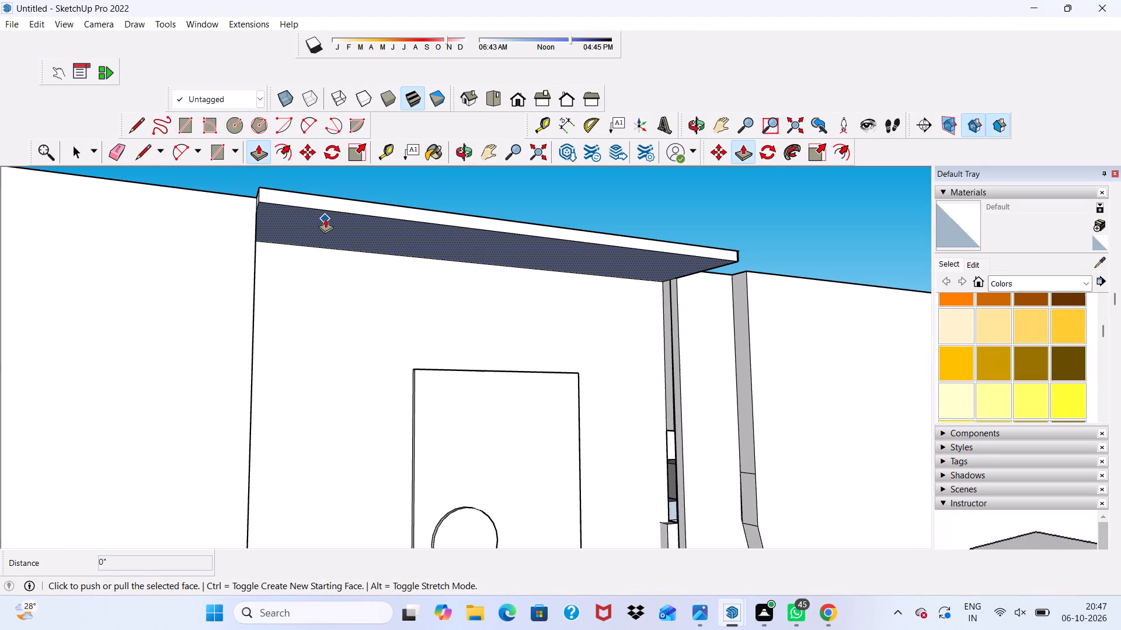
left_click(325, 228)
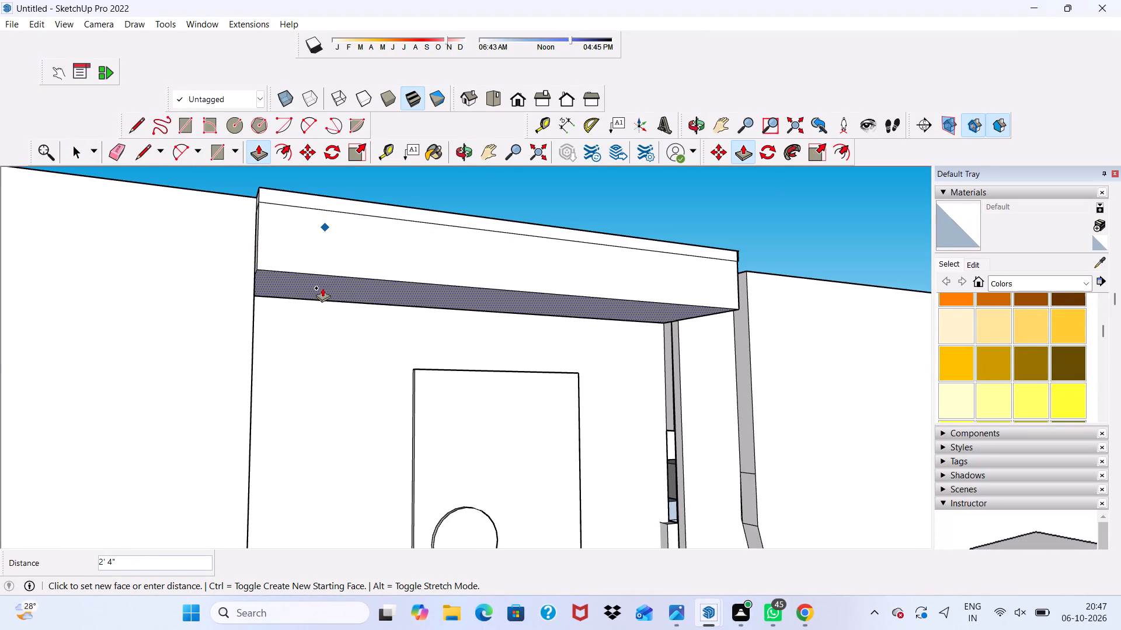
left_click(322, 288)
Erase the seam line running along the overhang's front face.
scroll(323, 288, "down", 4)
middle_click_drag(375, 258, 316, 344)
key("space")
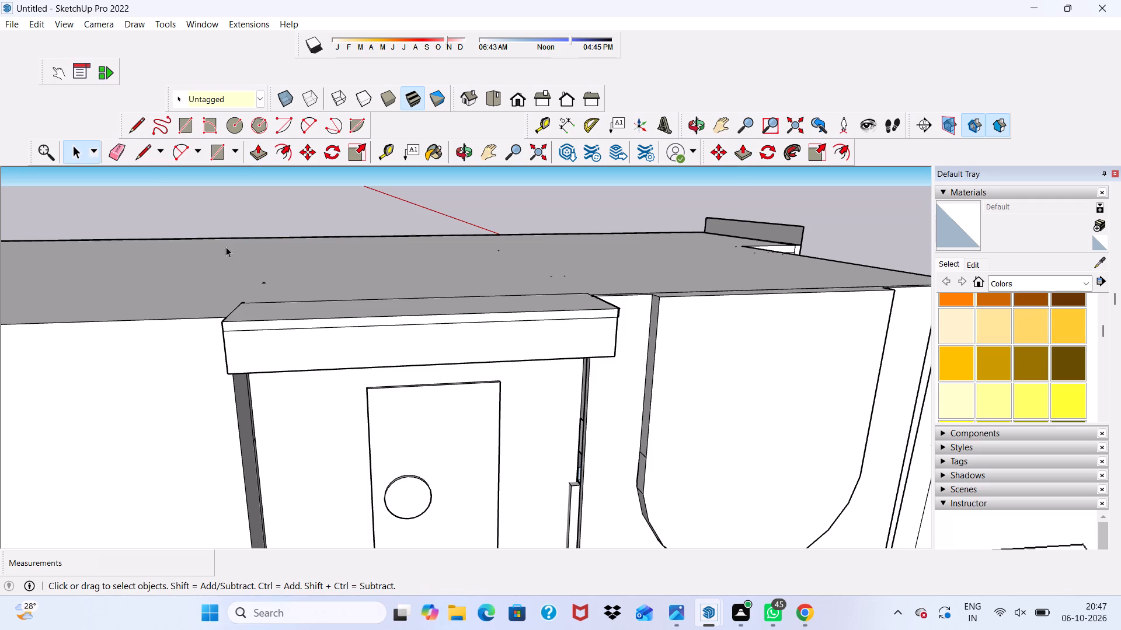
left_click(116, 145)
scroll(277, 332, "up", 2)
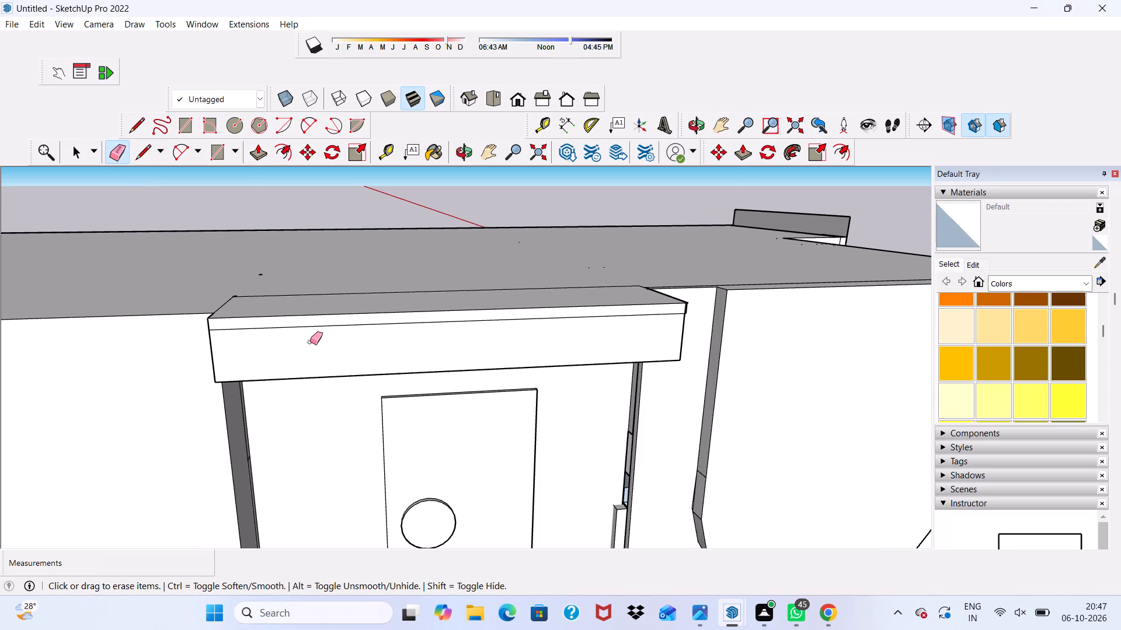
left_click(317, 325)
scroll(294, 340, "down", 4)
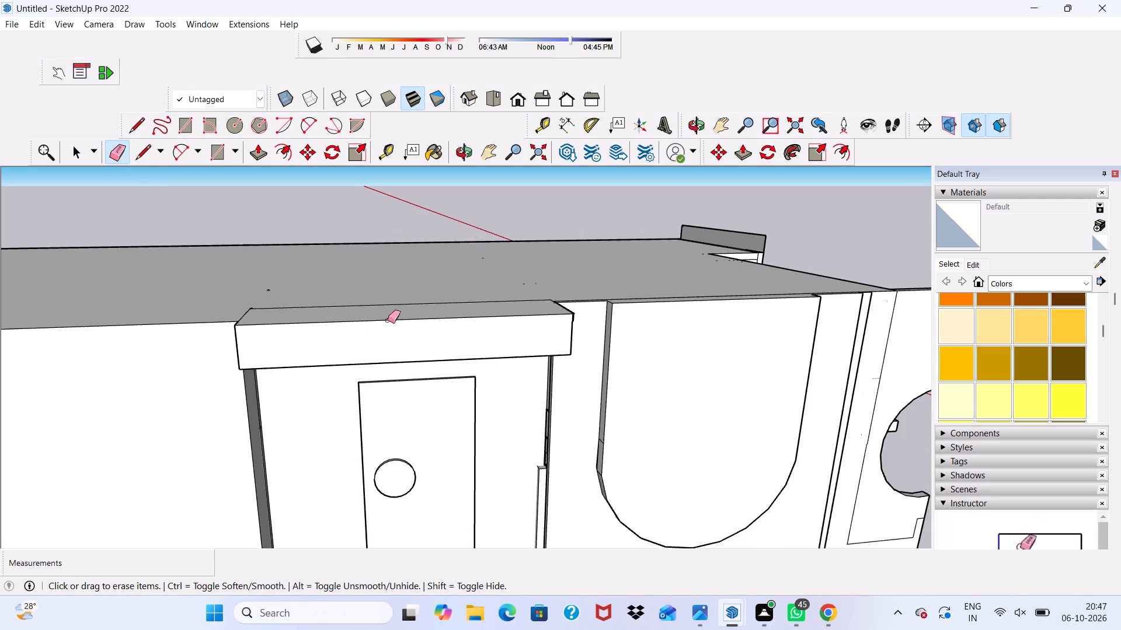
Push/Pull the overhang's top face down 6 1/16" to open up its inside.
scroll(388, 322, "down", 5)
key("space")
middle_click_drag(408, 316, 397, 358)
middle_click(397, 358)
left_click(397, 358)
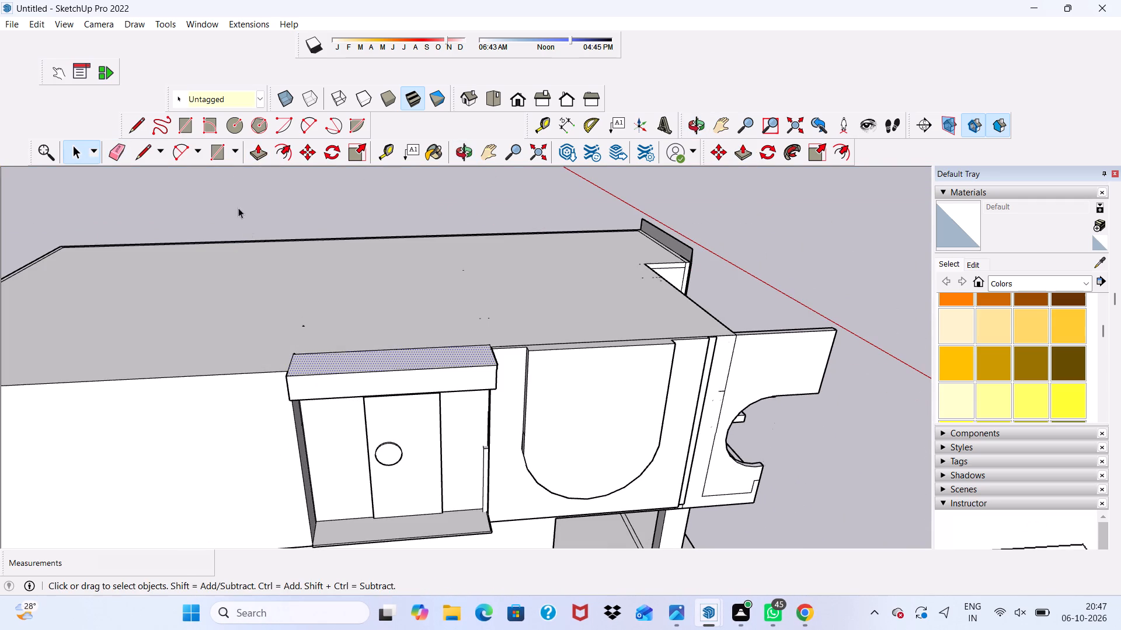
left_click(256, 148)
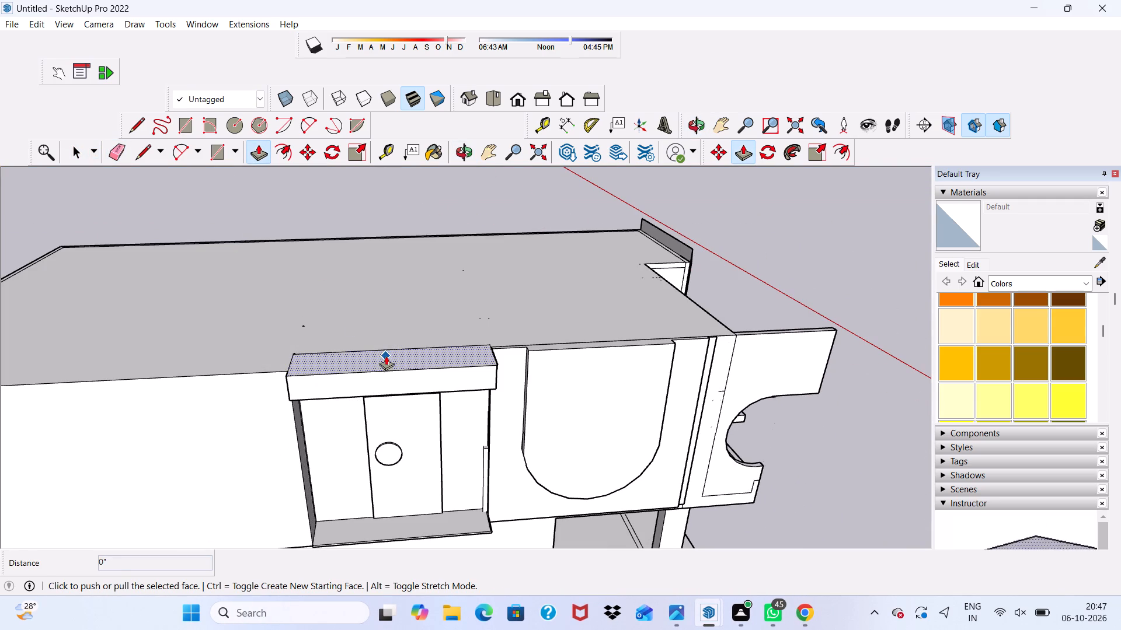
left_click_drag(385, 355, 390, 383)
scroll(385, 358, "up", 4)
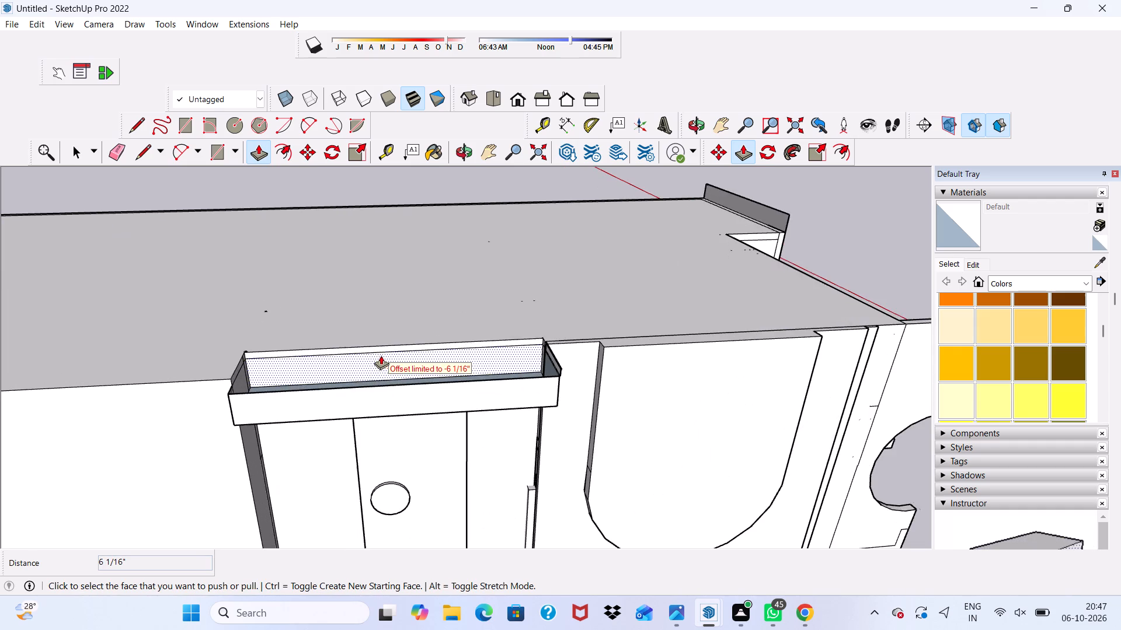
scroll(371, 362, "up", 3)
scroll(371, 362, "down", 2)
scroll(371, 362, "up", 2)
scroll(371, 362, "down", 1)
middle_click_drag(372, 362, 368, 423)
left_click(368, 425)
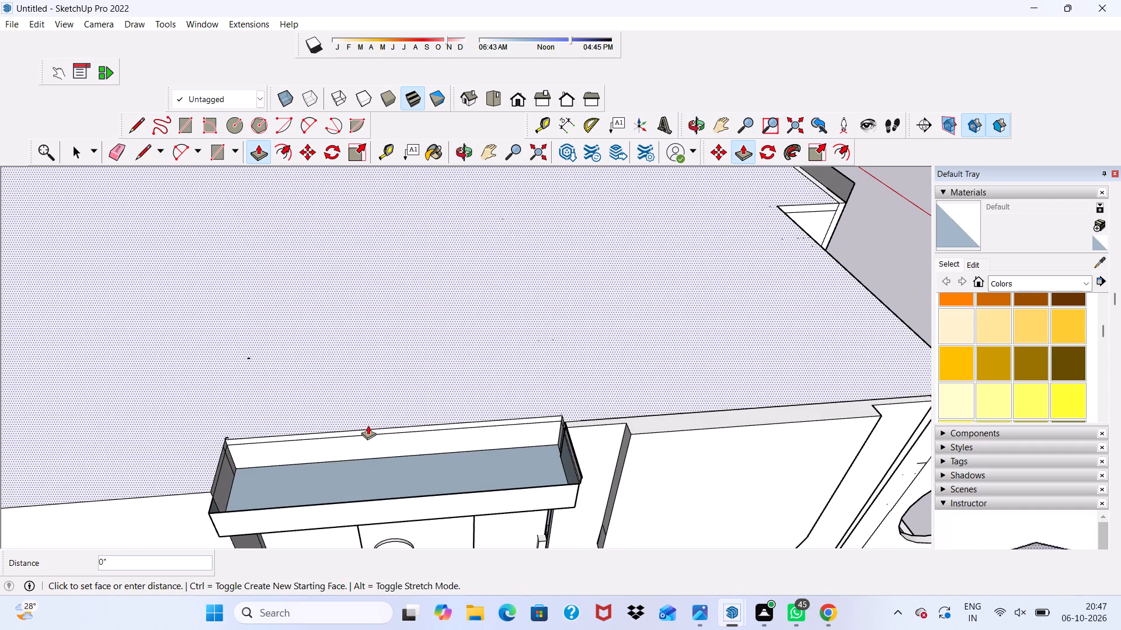
key("ctrl+z")
scroll(342, 452, "up", 2)
left_click_drag(337, 457, 341, 483)
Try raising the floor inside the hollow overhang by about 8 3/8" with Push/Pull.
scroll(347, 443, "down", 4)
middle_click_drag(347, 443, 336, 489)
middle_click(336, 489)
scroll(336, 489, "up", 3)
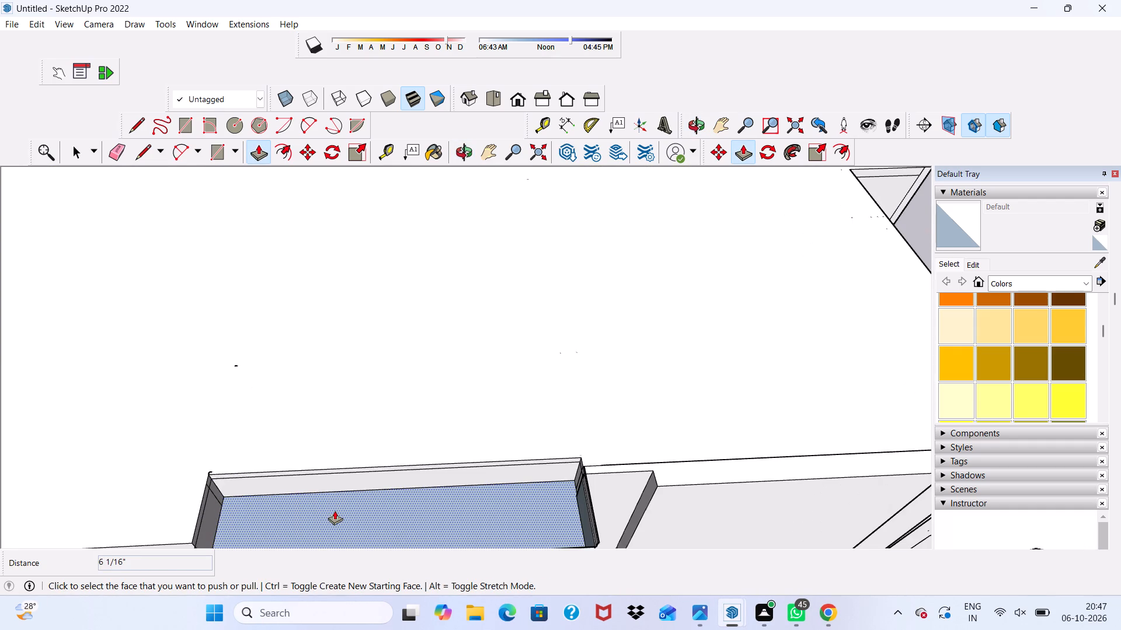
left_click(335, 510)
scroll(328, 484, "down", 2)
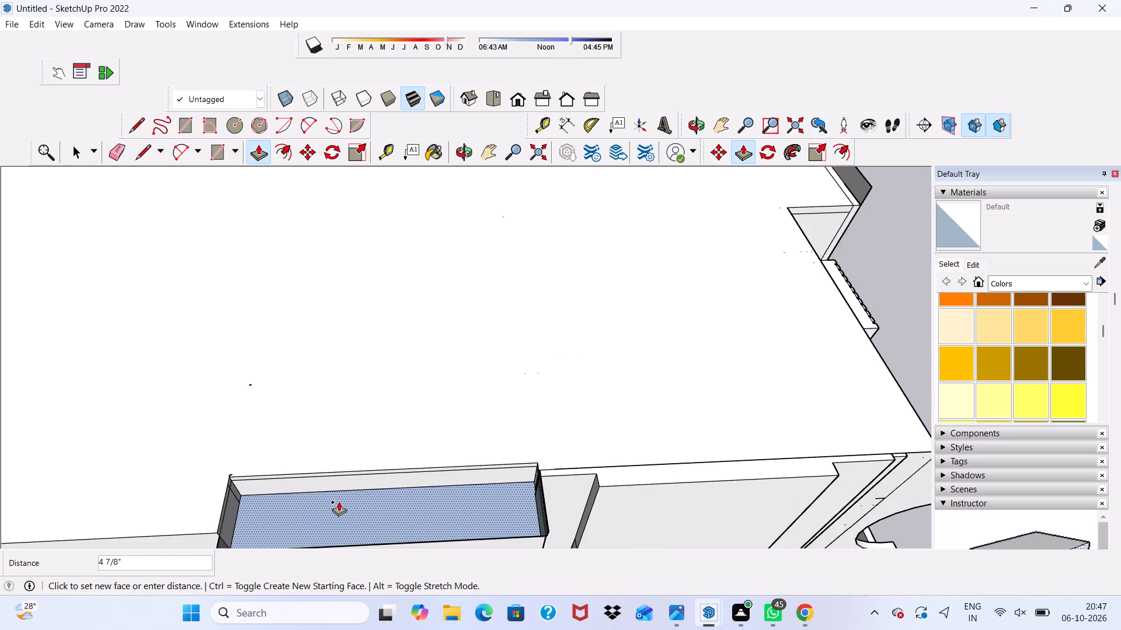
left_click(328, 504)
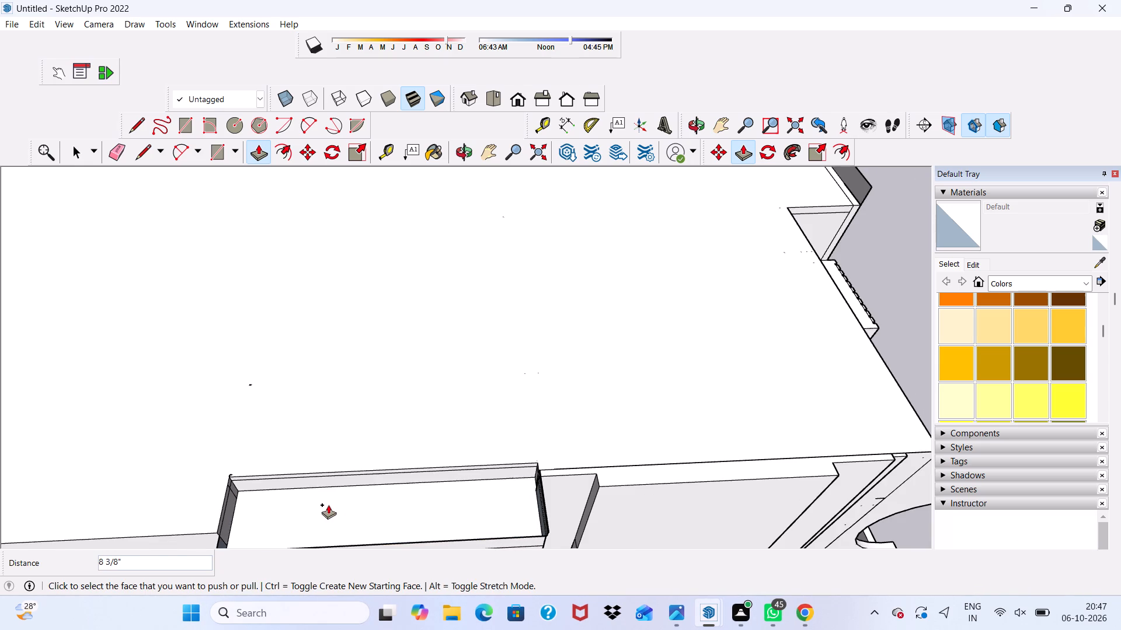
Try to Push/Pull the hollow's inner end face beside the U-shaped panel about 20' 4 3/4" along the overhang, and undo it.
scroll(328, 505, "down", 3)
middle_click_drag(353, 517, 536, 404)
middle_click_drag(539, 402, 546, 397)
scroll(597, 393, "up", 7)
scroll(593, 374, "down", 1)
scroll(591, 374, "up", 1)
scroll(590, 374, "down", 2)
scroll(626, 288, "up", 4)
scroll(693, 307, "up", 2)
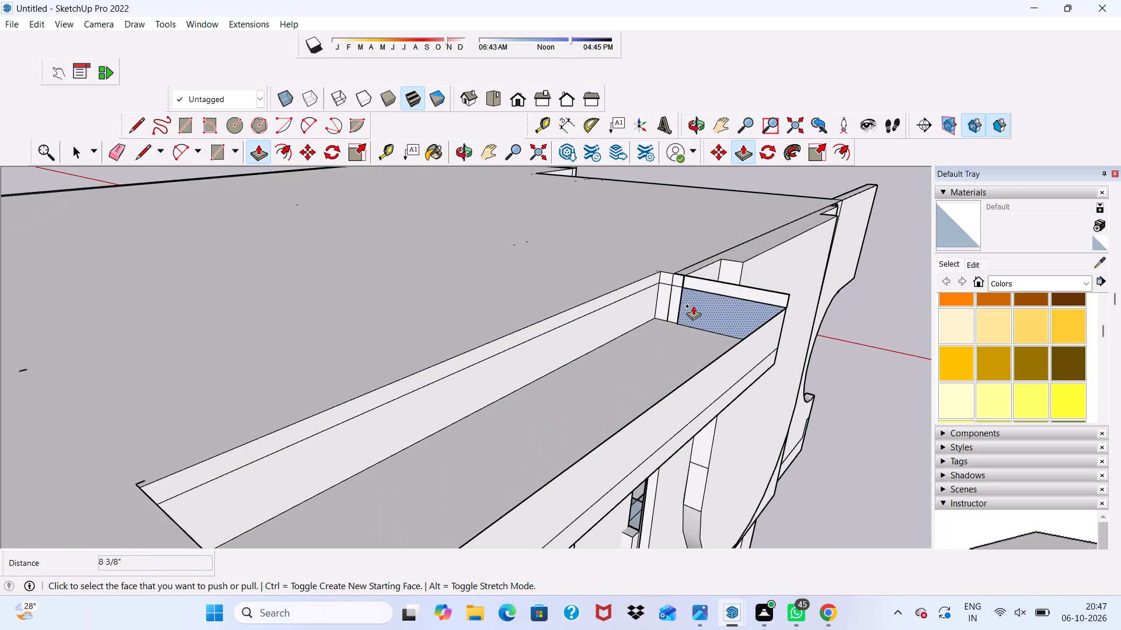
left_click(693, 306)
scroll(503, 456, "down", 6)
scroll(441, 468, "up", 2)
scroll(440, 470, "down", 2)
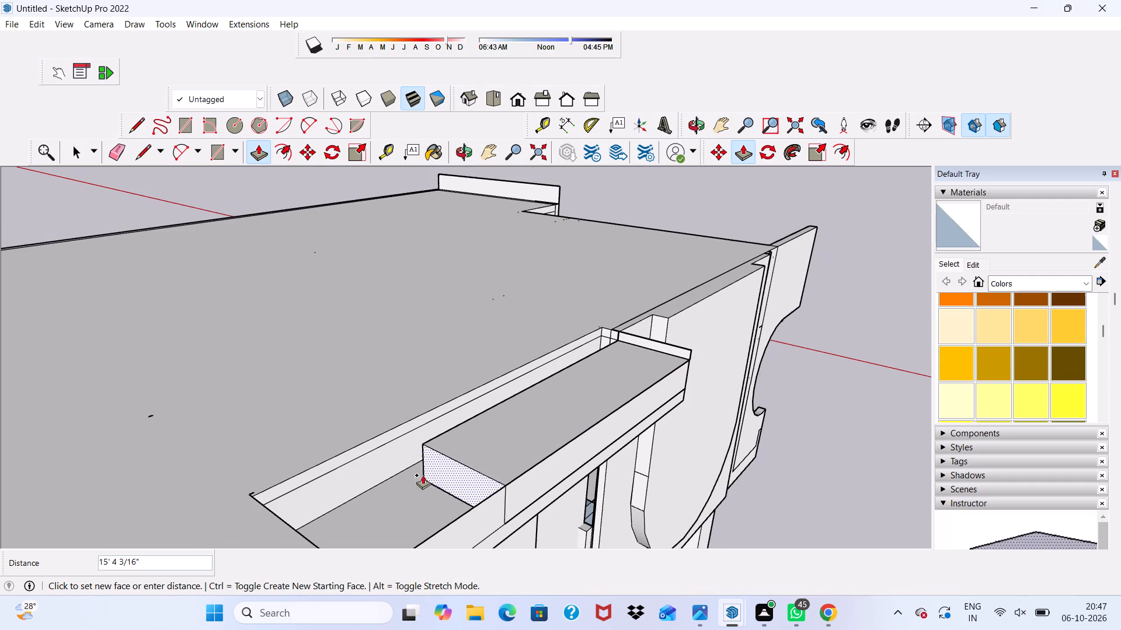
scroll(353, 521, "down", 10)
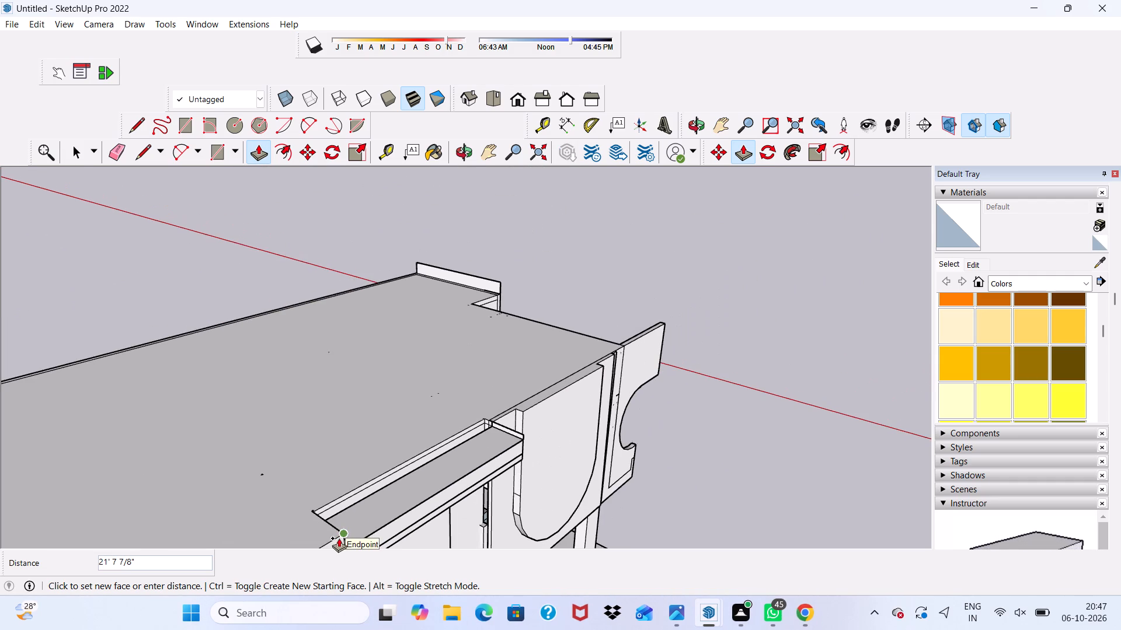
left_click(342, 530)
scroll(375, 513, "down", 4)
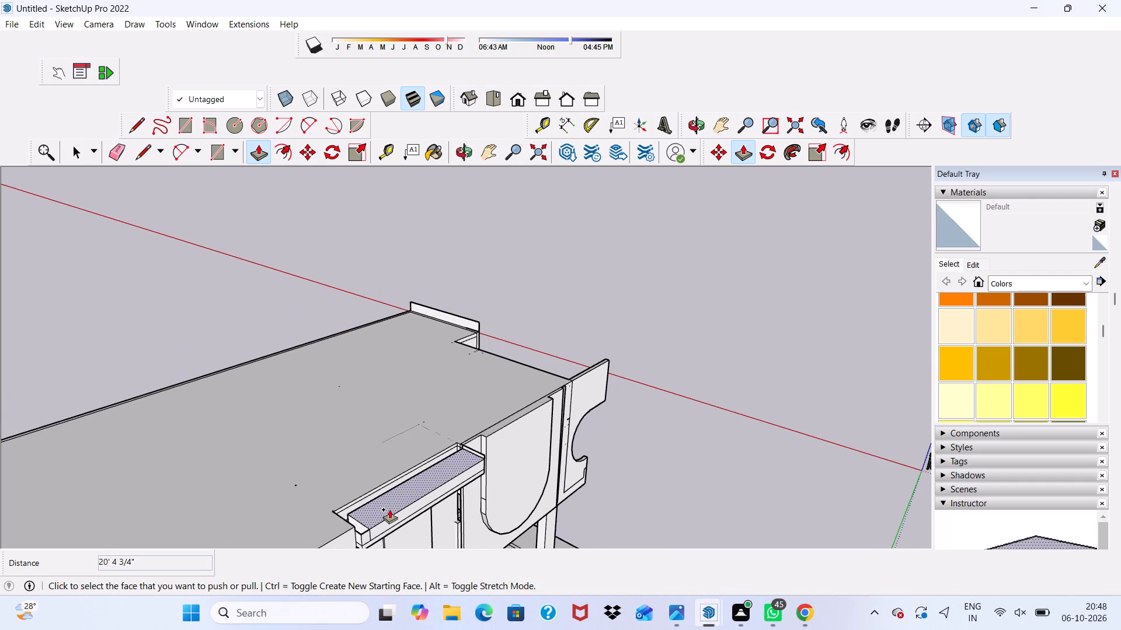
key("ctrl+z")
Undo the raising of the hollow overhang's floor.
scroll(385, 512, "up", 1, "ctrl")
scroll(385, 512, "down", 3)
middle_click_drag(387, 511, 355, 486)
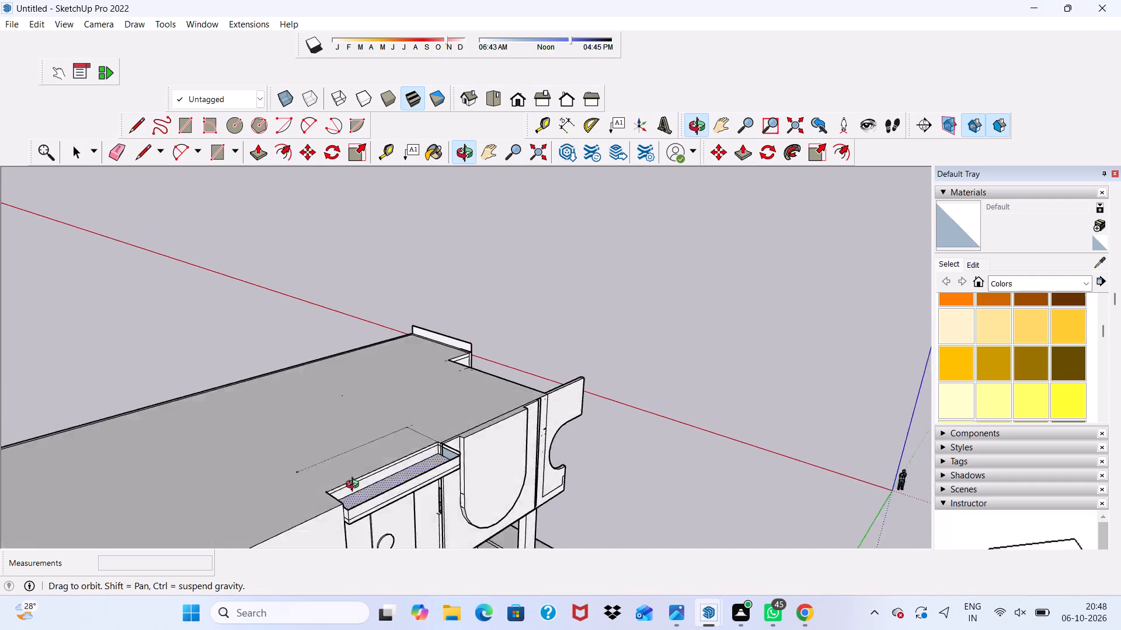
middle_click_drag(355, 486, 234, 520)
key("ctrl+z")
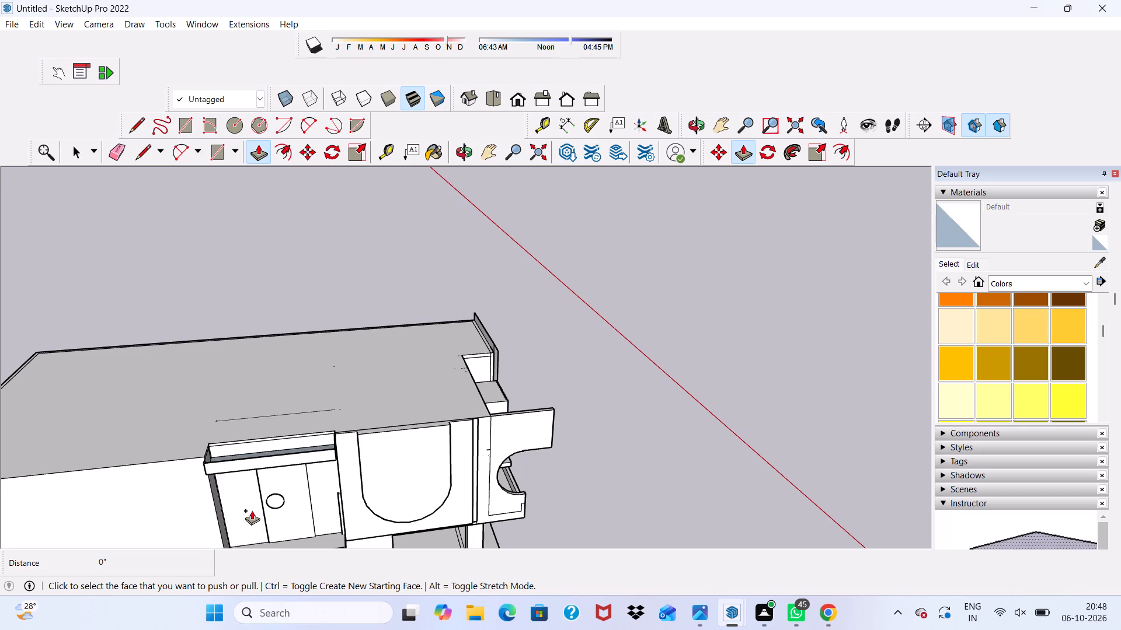
Push/Pull the hollow's inner end face farthest from the U-shaped panel inward about 1 1/2".
scroll(249, 481, "up", 19)
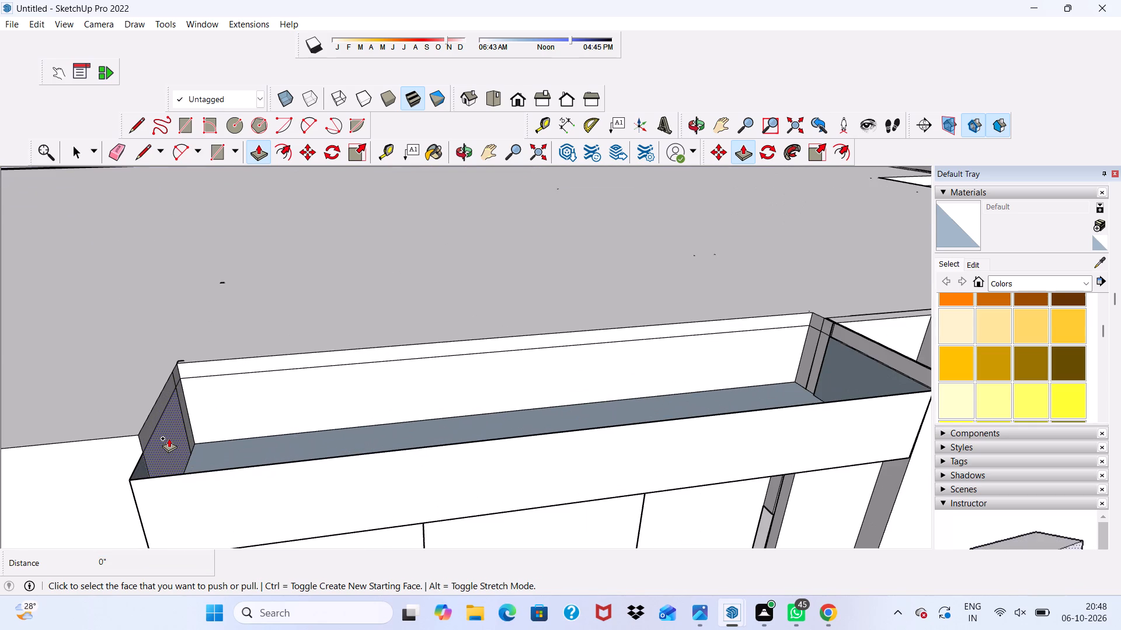
left_click(169, 438)
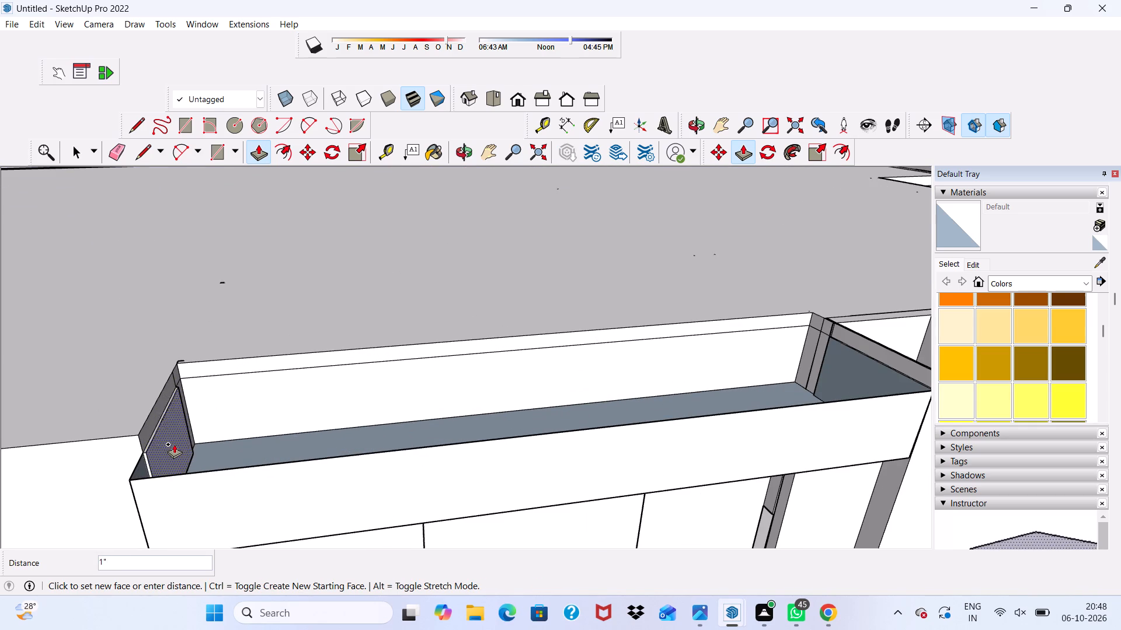
left_click(174, 443)
Push/Pull the remaining triangular inner face at that same end of the overhang inward about 1 1/2".
scroll(166, 449, "down", 1)
middle_click_drag(166, 449, 246, 509)
middle_click_drag(202, 540, 193, 511)
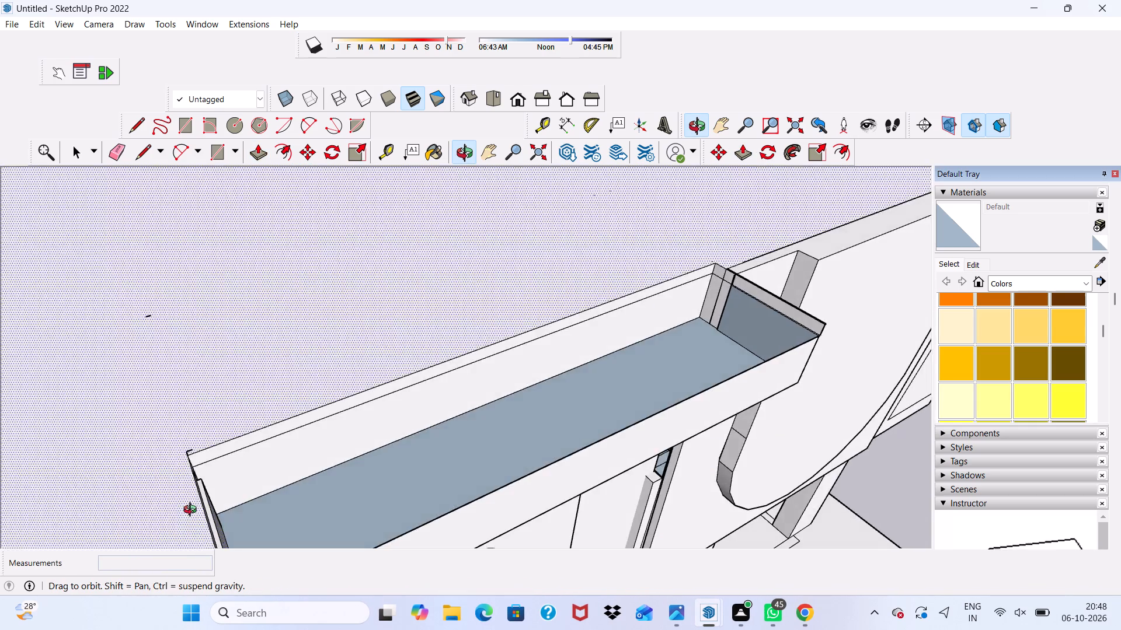
middle_click_drag(193, 511, 133, 415)
scroll(152, 383, "up", 5)
scroll(140, 381, "down", 1)
middle_click_drag(140, 381, 53, 451)
scroll(72, 409, "up", 3)
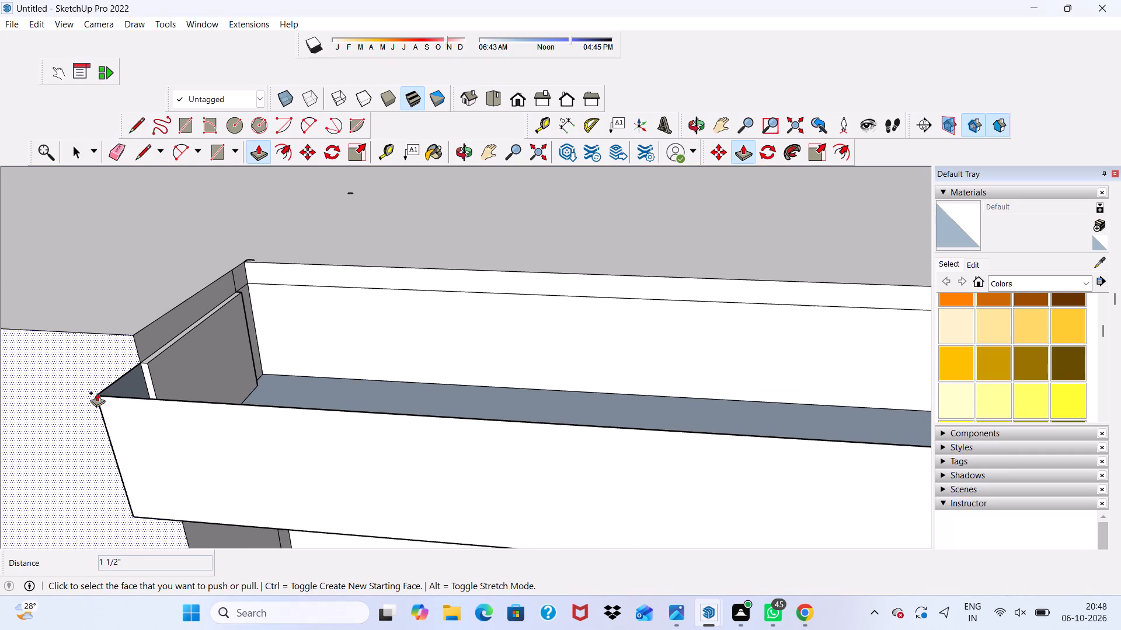
left_click(114, 385)
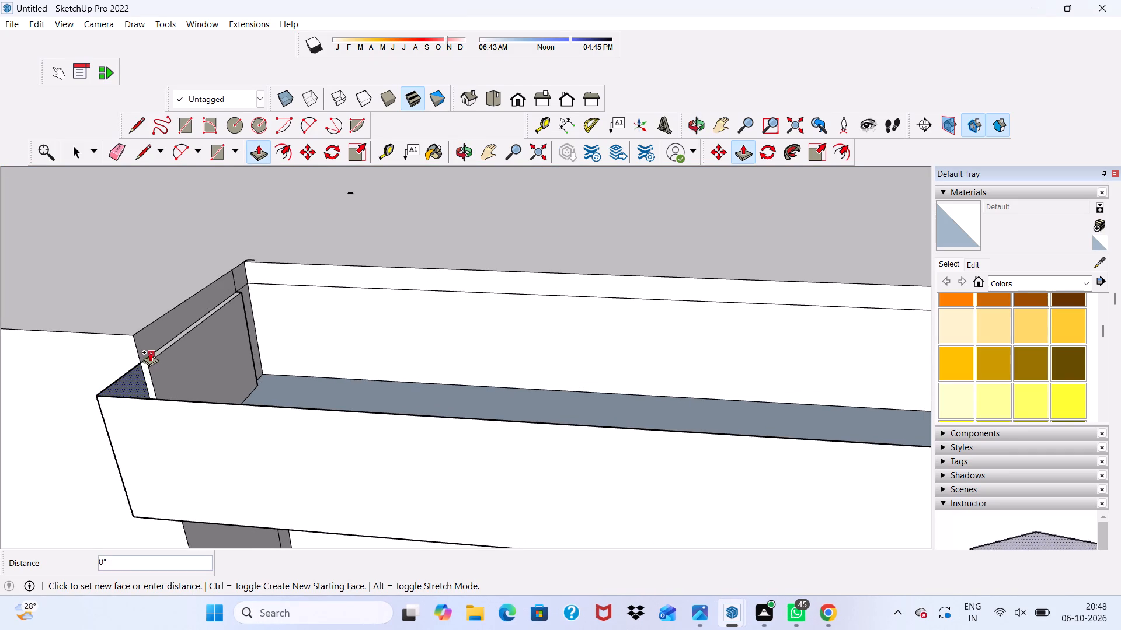
left_click_drag(155, 353, 154, 359)
Push/Pull the hollow's inner end face beside the U-shaped panel inward about 5/8".
scroll(105, 398, "down", 5)
middle_click_drag(149, 389, 201, 397)
scroll(304, 393, "down", 9)
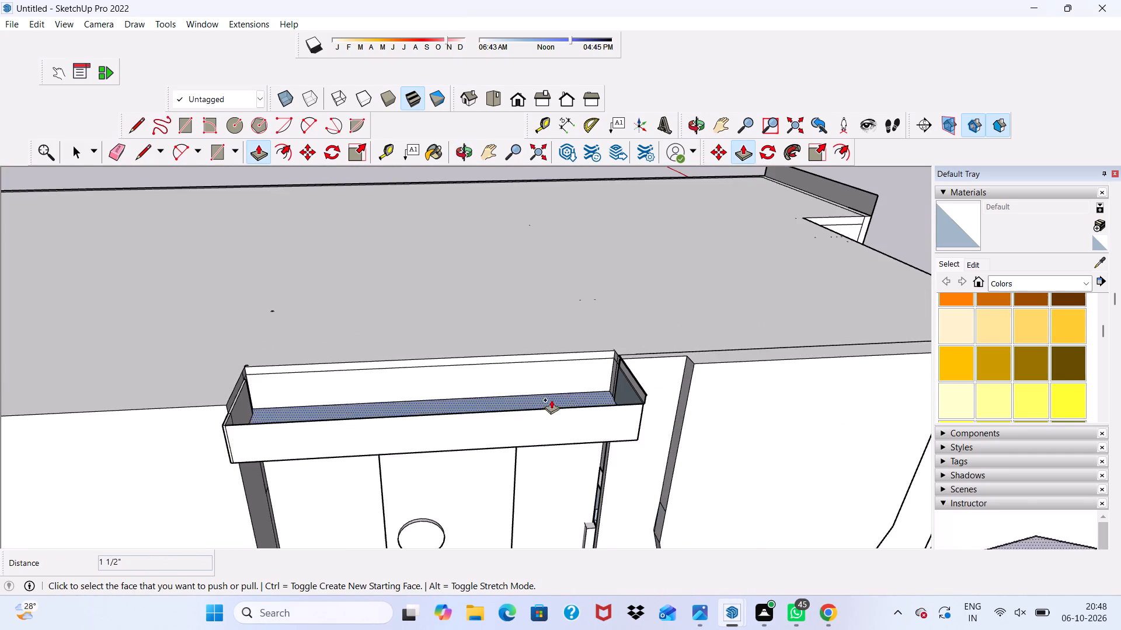
scroll(583, 390, "up", 7)
left_click(641, 388)
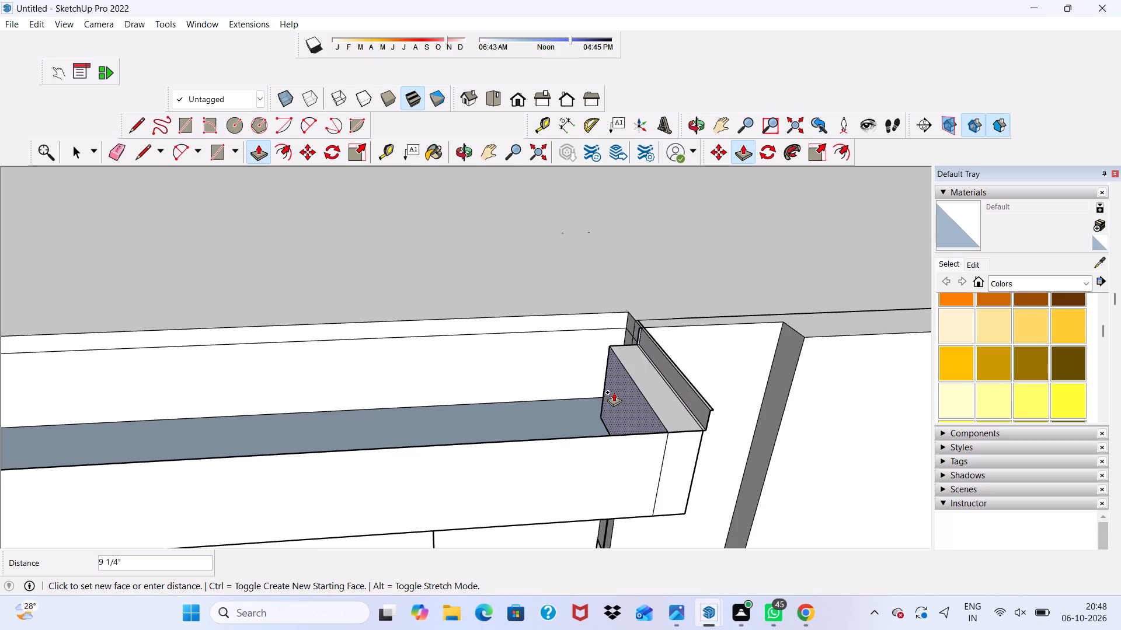
left_click(642, 378)
Raise the floor inside the hollow overhang about 2' 1" with Push/Pull.
scroll(582, 411, "down", 4)
middle_click_drag(579, 425, 451, 428)
middle_click(451, 428)
scroll(424, 451, "up", 2)
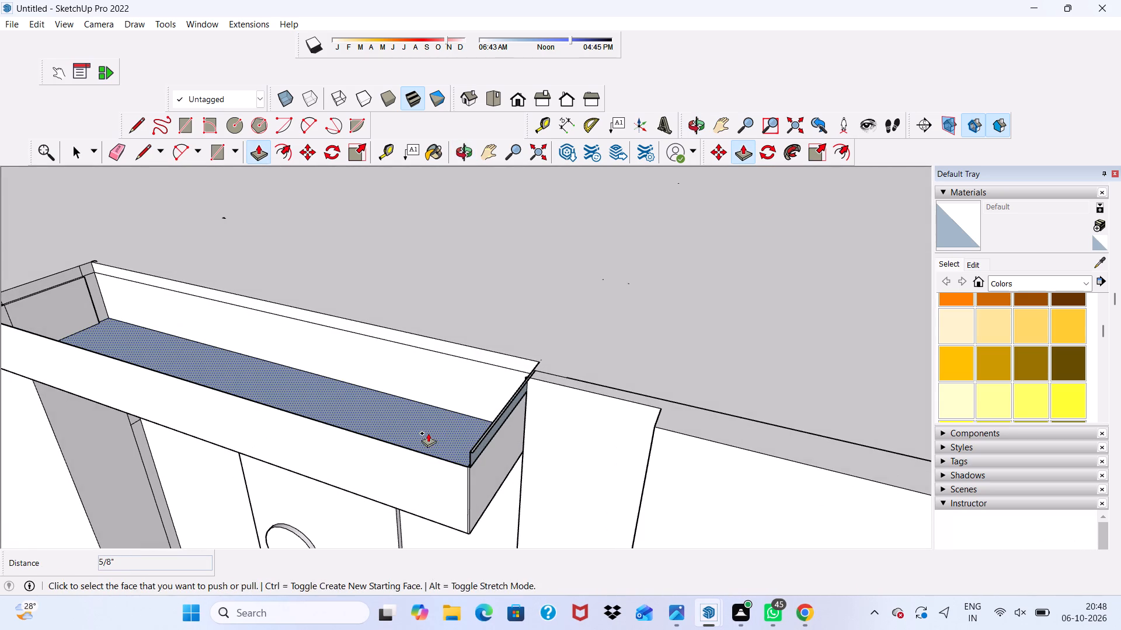
left_click(429, 430)
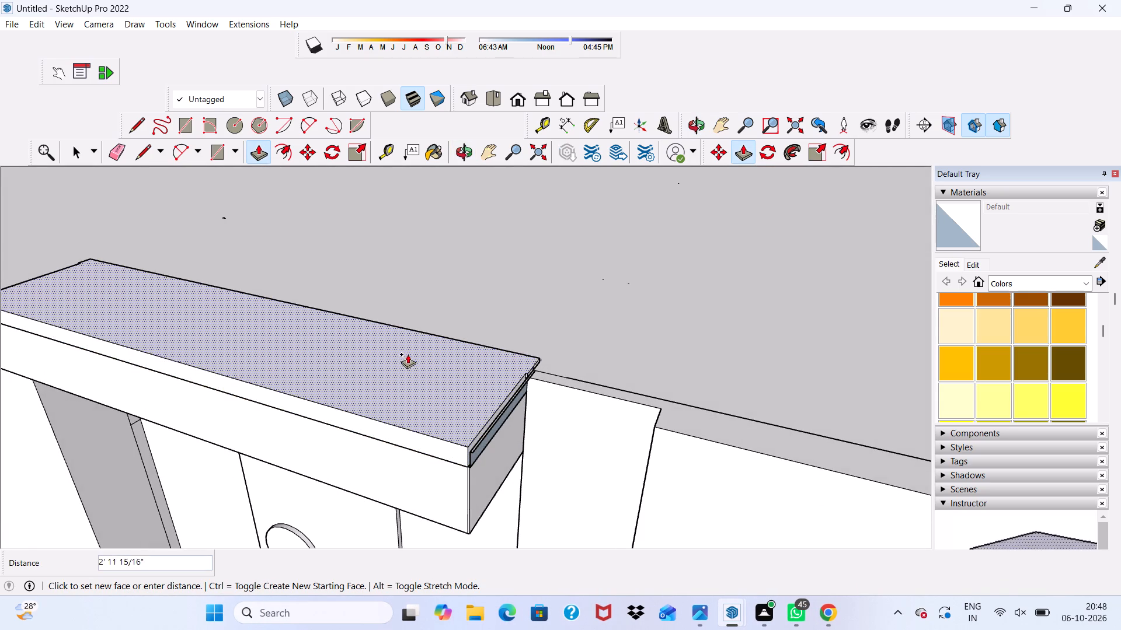
left_click(393, 383)
Erase the seam line along the front face just below the overhang's raised top.
scroll(361, 405, "up", 4)
scroll(361, 405, "down", 4)
key("space")
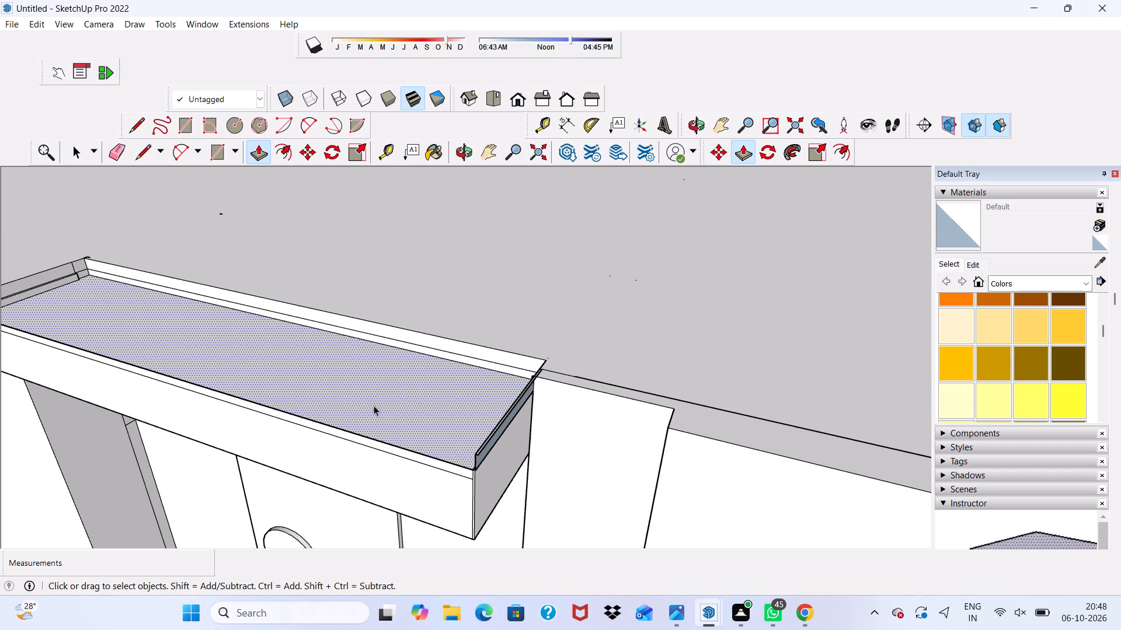
left_click(374, 405)
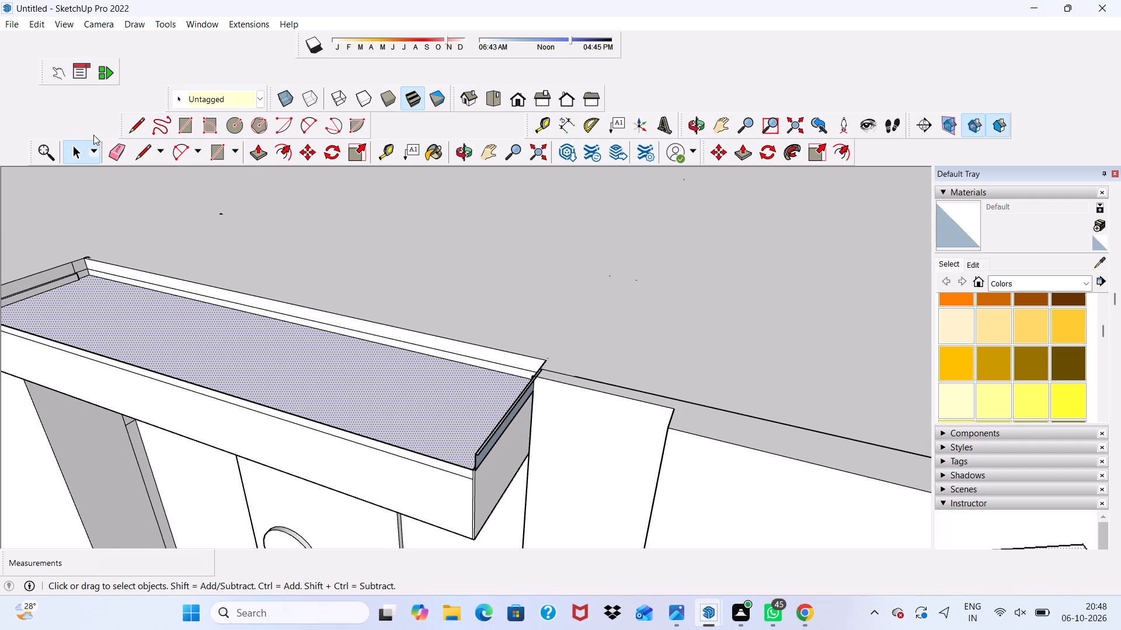
left_click(117, 153)
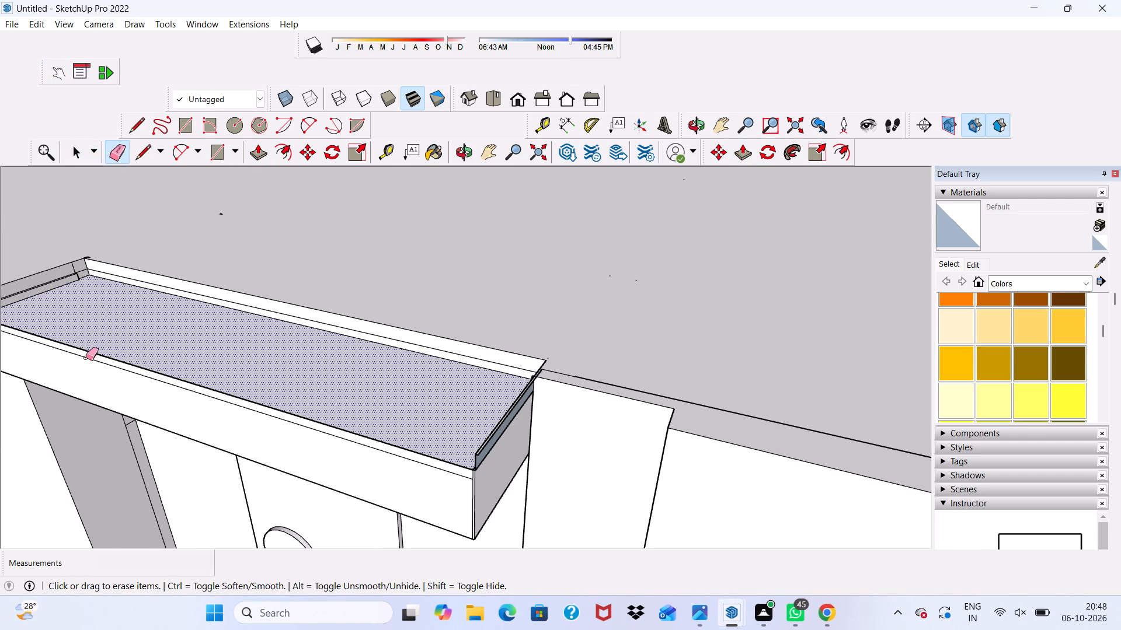
left_click(86, 358)
Erase the raised sliver's edge at the overhang's end beside the U-shaped panel, plus the leftover upright at its front corner.
scroll(78, 362, "down", 4)
middle_click_drag(73, 362, 246, 381)
middle_click(246, 380)
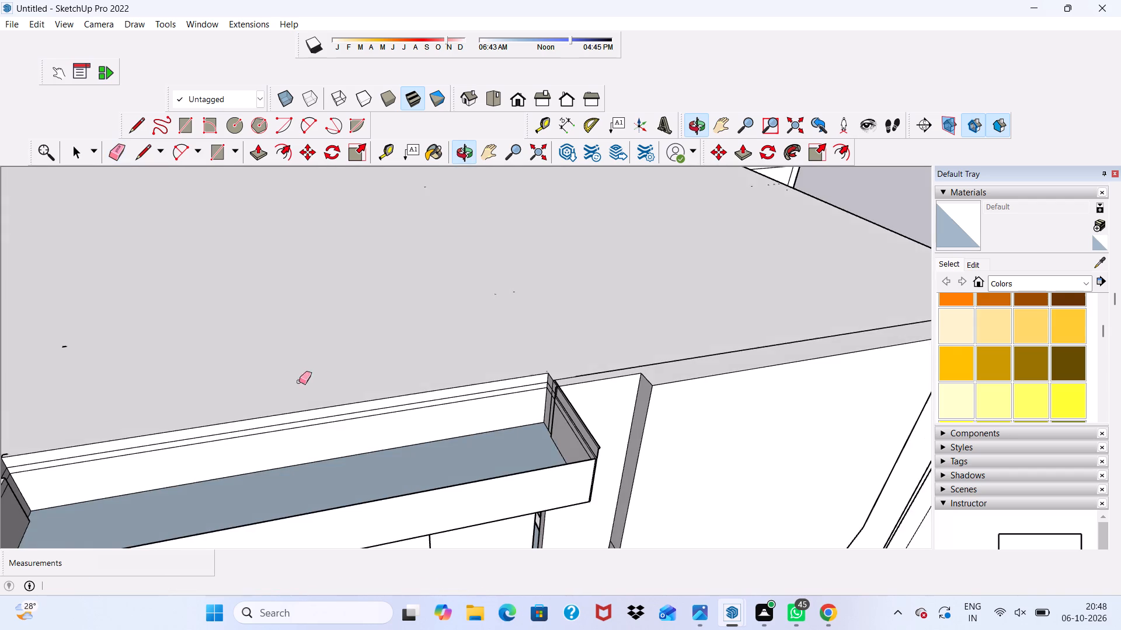
scroll(575, 475, "up", 2)
scroll(638, 452, "up", 3)
left_click_drag(555, 416, 573, 402)
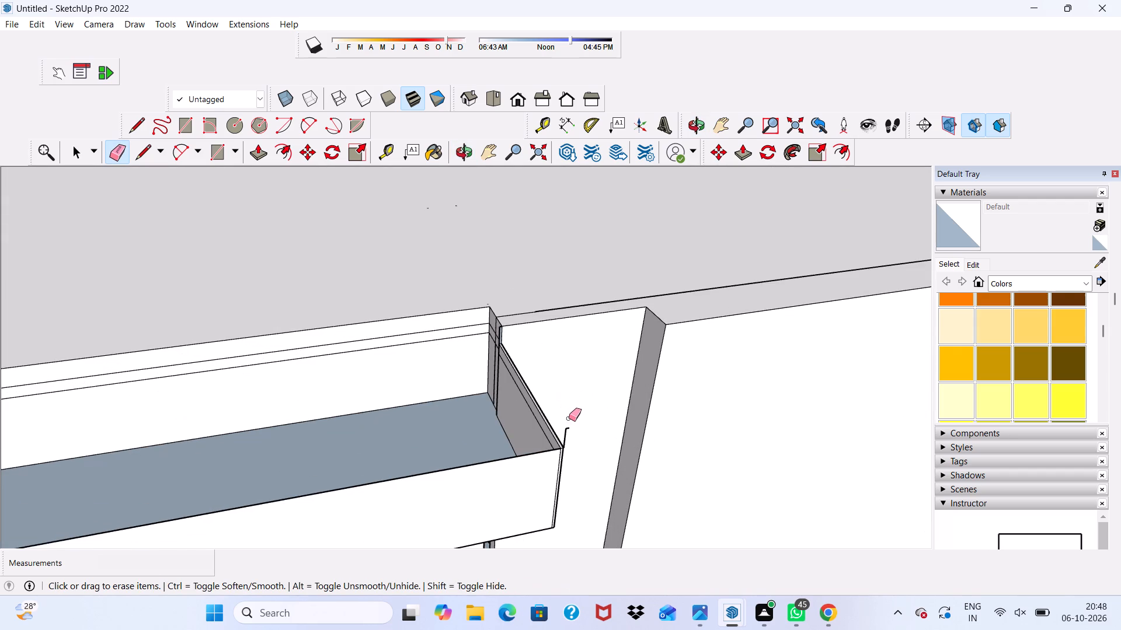
left_click(569, 432)
scroll(530, 363, "up", 3)
scroll(462, 313, "down", 4)
middle_click_drag(462, 323, 312, 271)
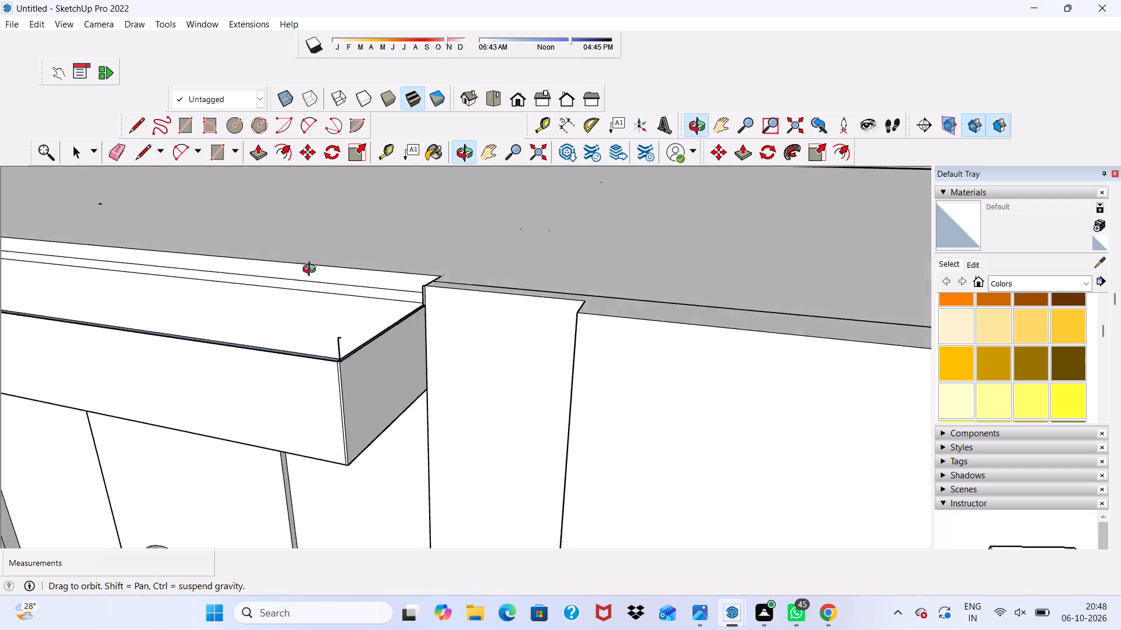
middle_click_drag(312, 271, 299, 232)
middle_click(299, 232)
scroll(356, 296, "up", 3)
left_click_drag(316, 282, 305, 281)
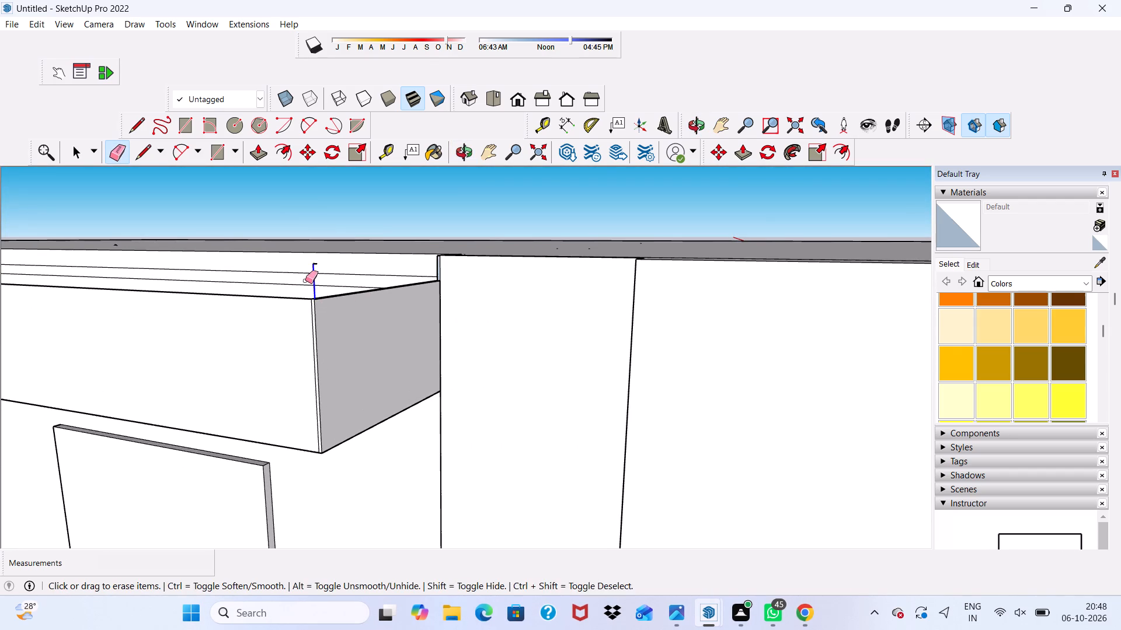
left_click_drag(305, 281, 312, 275)
Erase the leftover vertical edge at the back corner of that same overhang end.
scroll(316, 273, "down", 5)
middle_click_drag(322, 276, 484, 335)
scroll(499, 327, "up", 8)
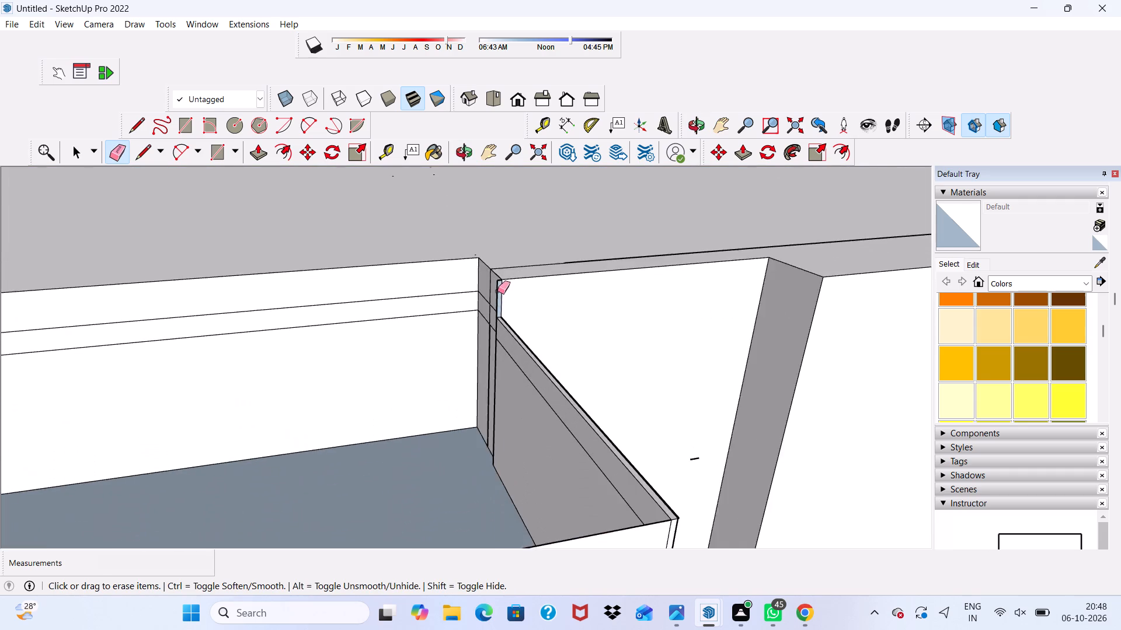
scroll(497, 291, "up", 9)
left_click_drag(500, 281, 496, 287)
left_click(503, 263)
scroll(428, 304, "down", 7)
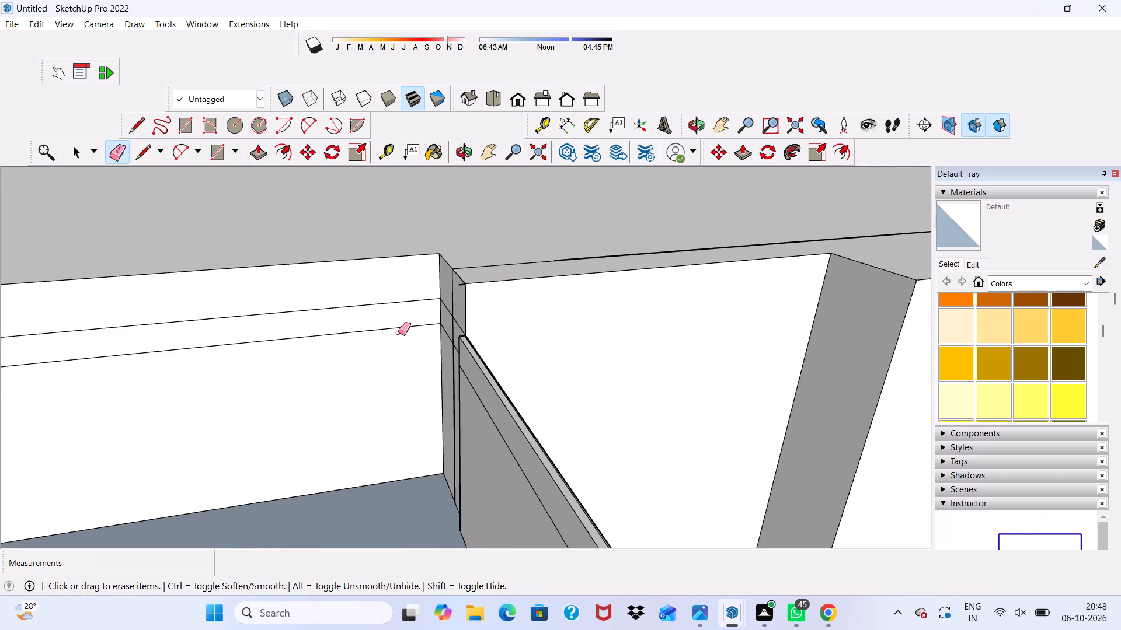
Erase the seam lines crossing the inner end face at the overhang's opposite end.
scroll(398, 332, "down", 7)
key("space")
scroll(412, 350, "down", 10)
middle_click_drag(474, 387, 405, 450)
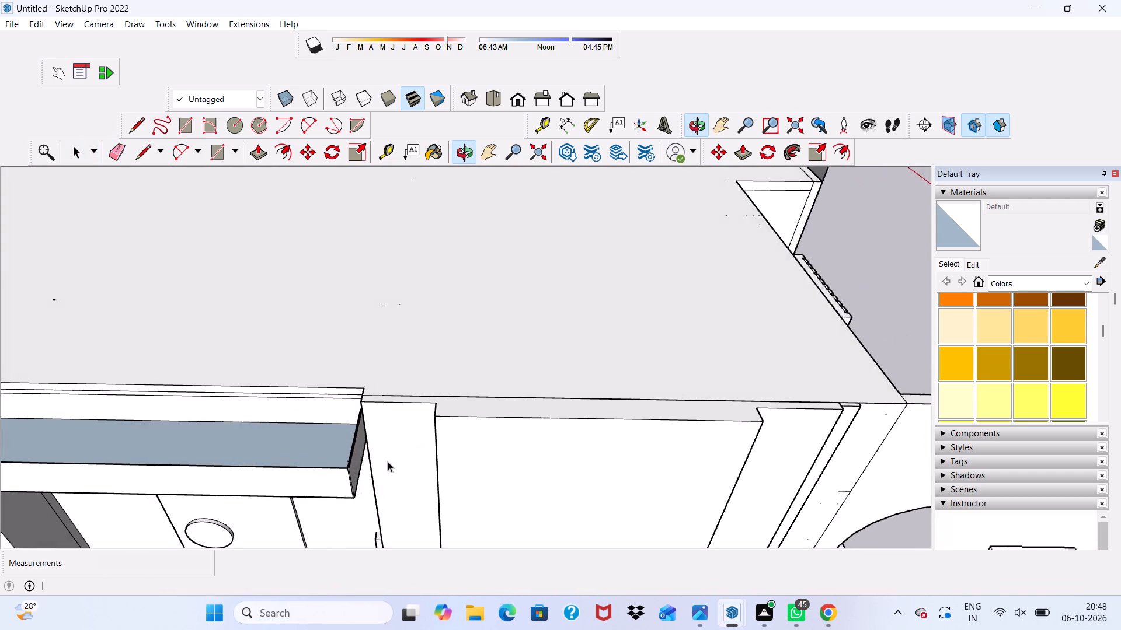
scroll(296, 418, "up", 1)
scroll(246, 395, "down", 2)
scroll(259, 391, "up", 1)
scroll(278, 383, "down", 6)
scroll(88, 353, "up", 2)
scroll(88, 353, "down", 2)
scroll(88, 352, "up", 13)
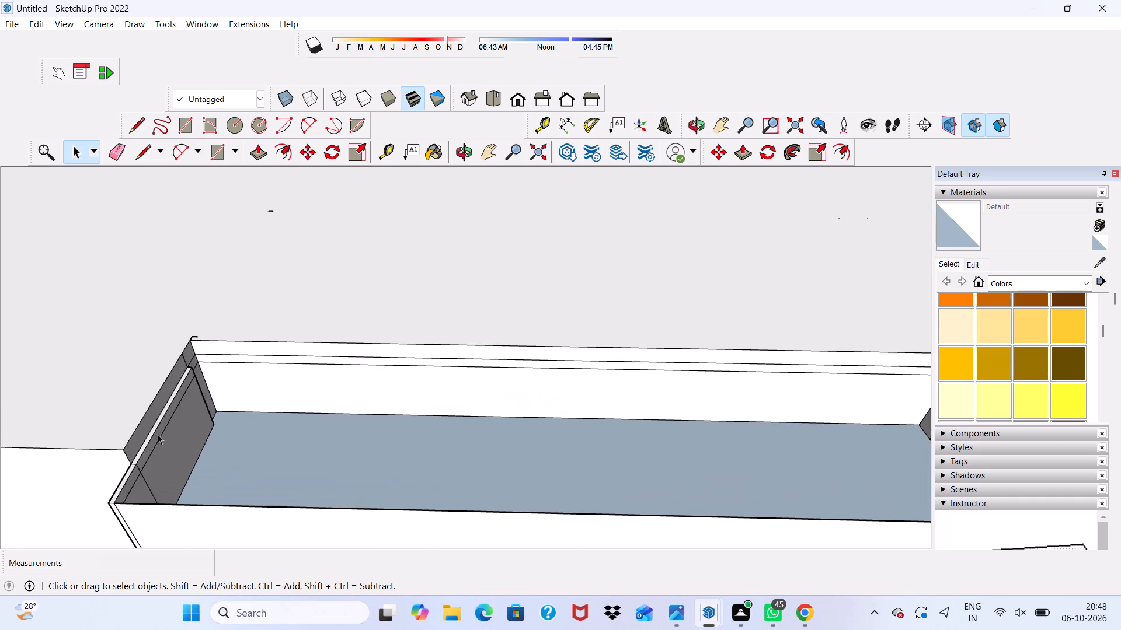
scroll(173, 426, "up", 6)
scroll(187, 382, "down", 5)
left_click(273, 457)
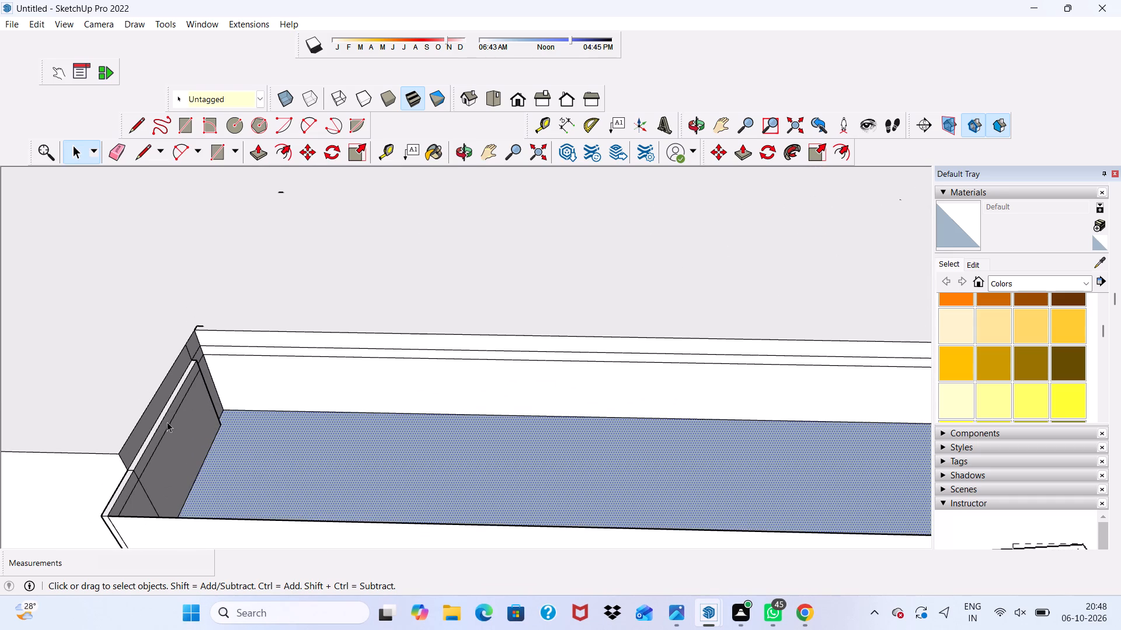
left_click(123, 155)
scroll(170, 477, "up", 4)
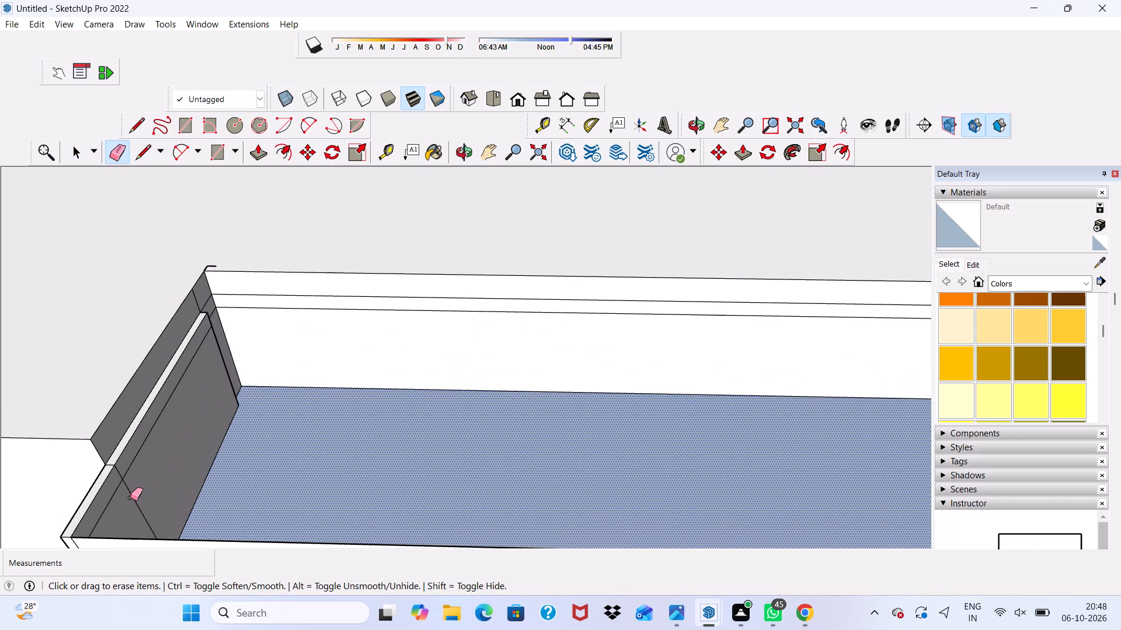
left_click(134, 494)
left_click(125, 485)
left_click(120, 475)
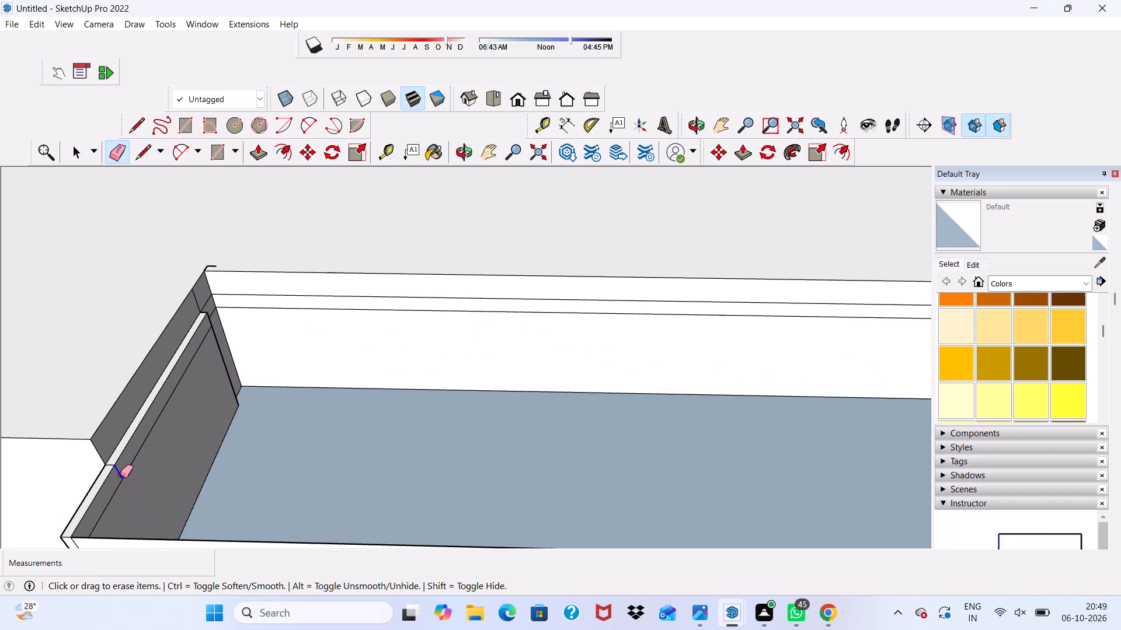
left_click(126, 470)
scroll(103, 471, "up", 3)
left_click_drag(108, 468, 117, 463)
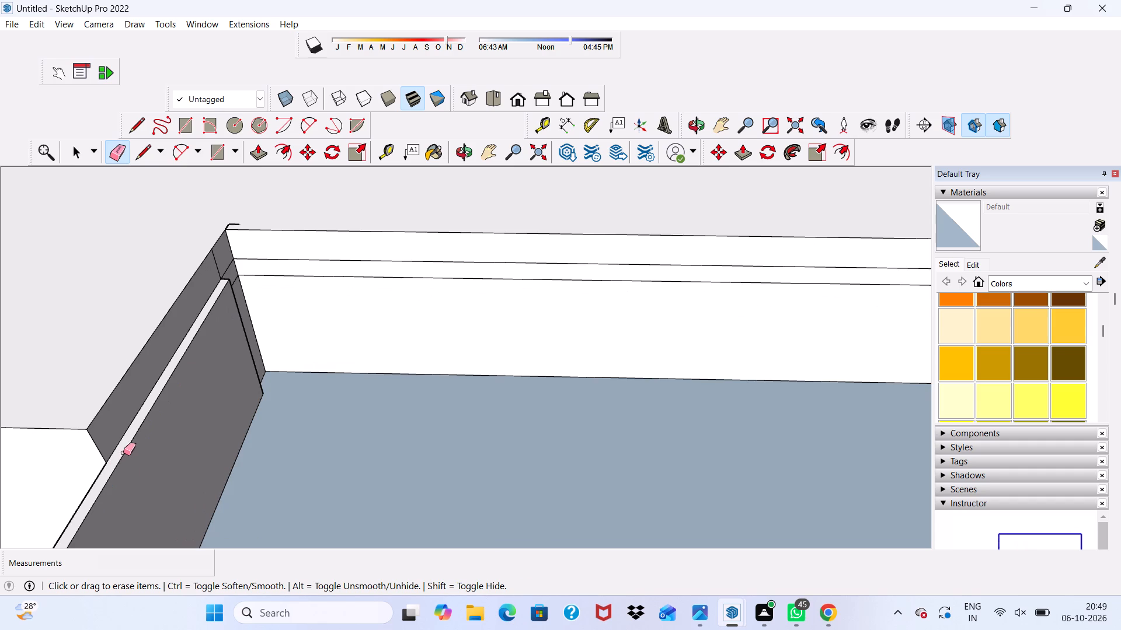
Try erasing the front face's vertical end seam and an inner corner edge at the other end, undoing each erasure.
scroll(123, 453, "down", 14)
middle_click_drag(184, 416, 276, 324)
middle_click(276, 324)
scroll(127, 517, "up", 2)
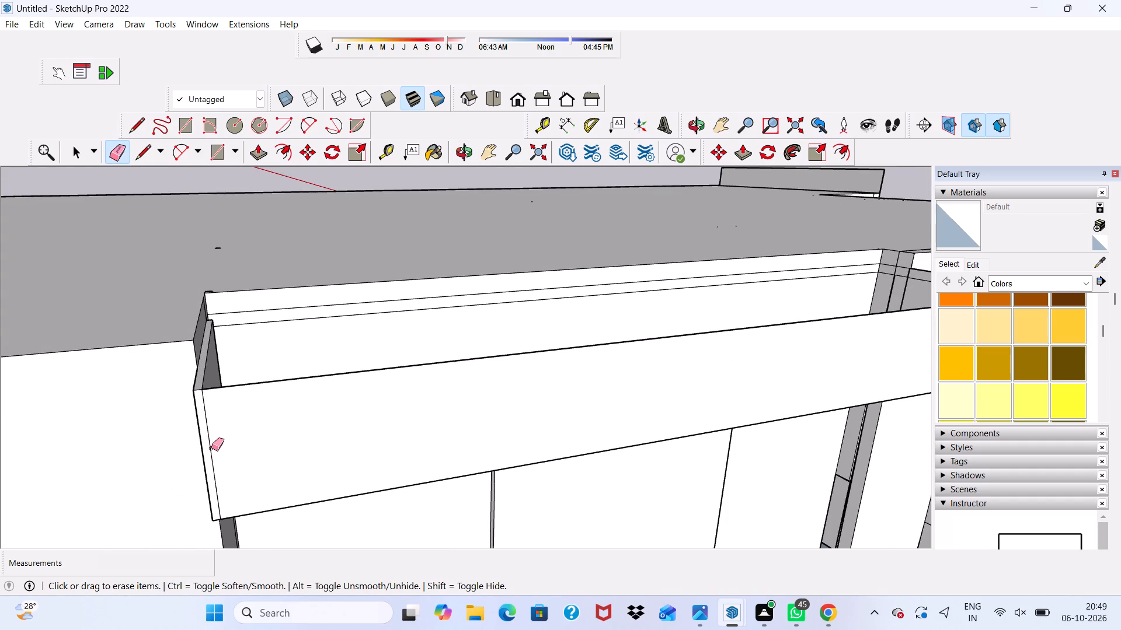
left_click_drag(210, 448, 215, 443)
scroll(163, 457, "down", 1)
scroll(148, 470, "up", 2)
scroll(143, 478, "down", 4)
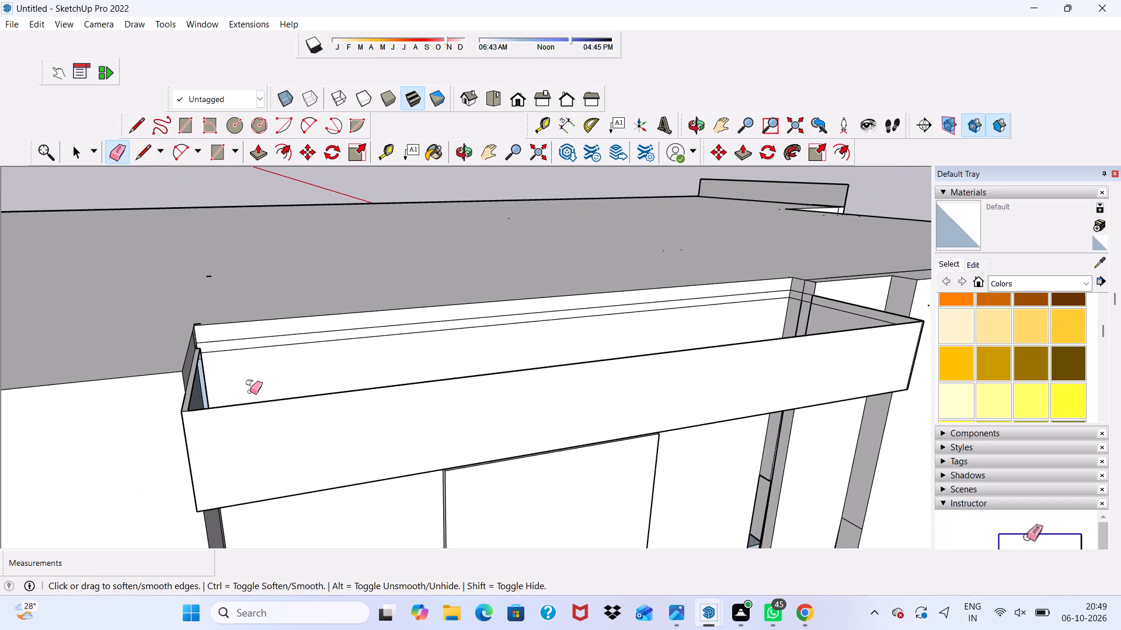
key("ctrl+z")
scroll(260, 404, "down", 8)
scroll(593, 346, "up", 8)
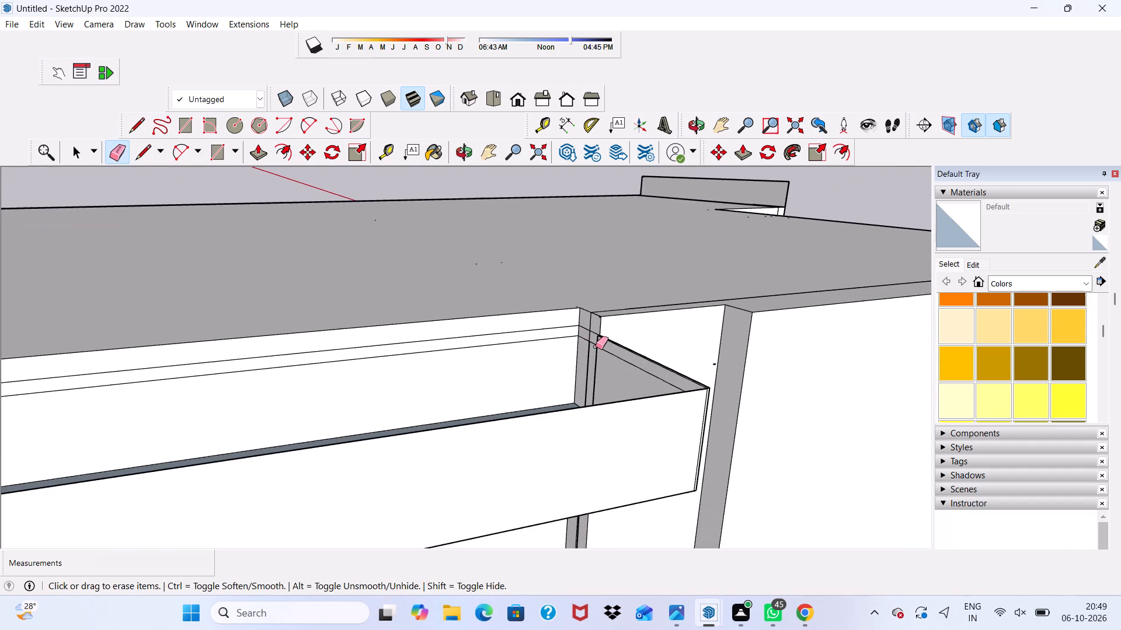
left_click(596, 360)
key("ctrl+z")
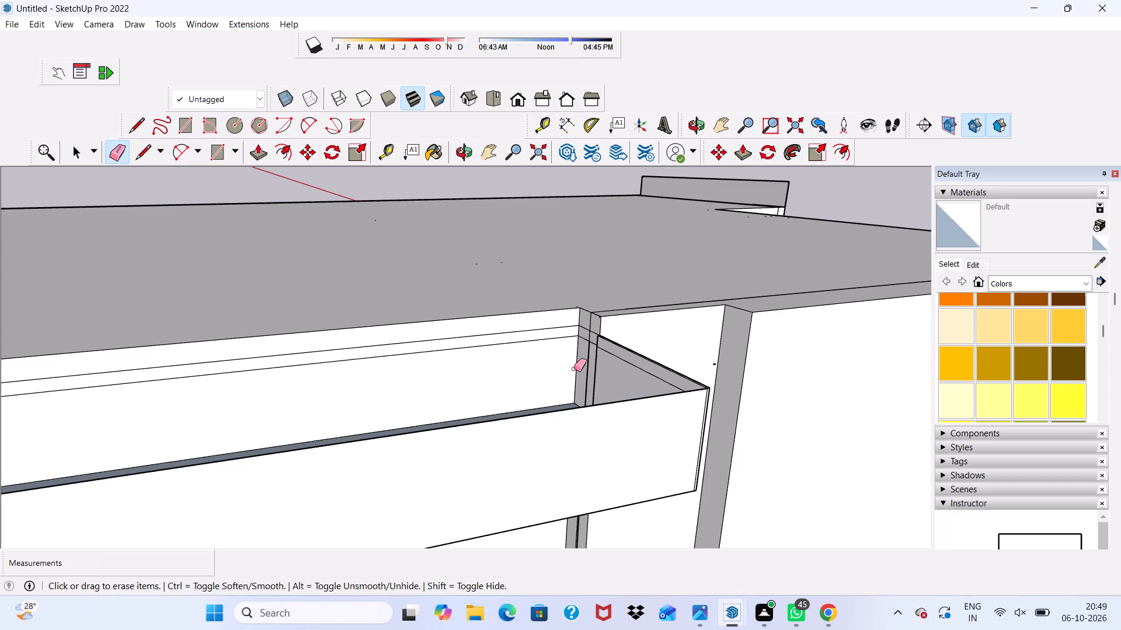
Push/Pull the overhang's underside downward about 1' 3 11/16".
key("space")
scroll(416, 483, "down", 3)
middle_click_drag(382, 442, 370, 486)
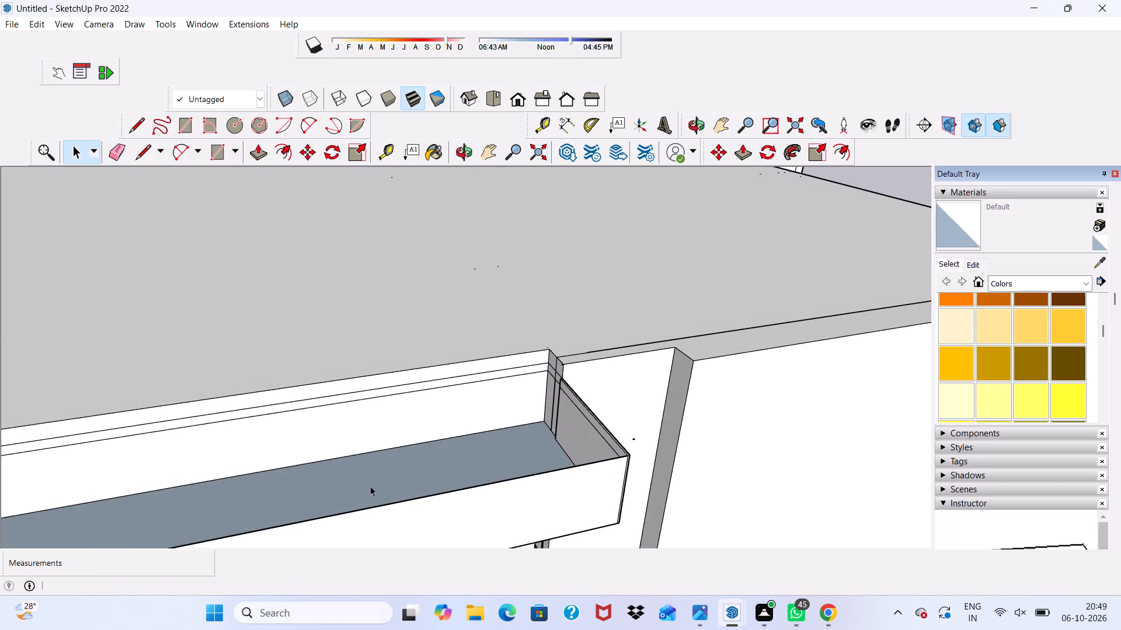
left_click(370, 486)
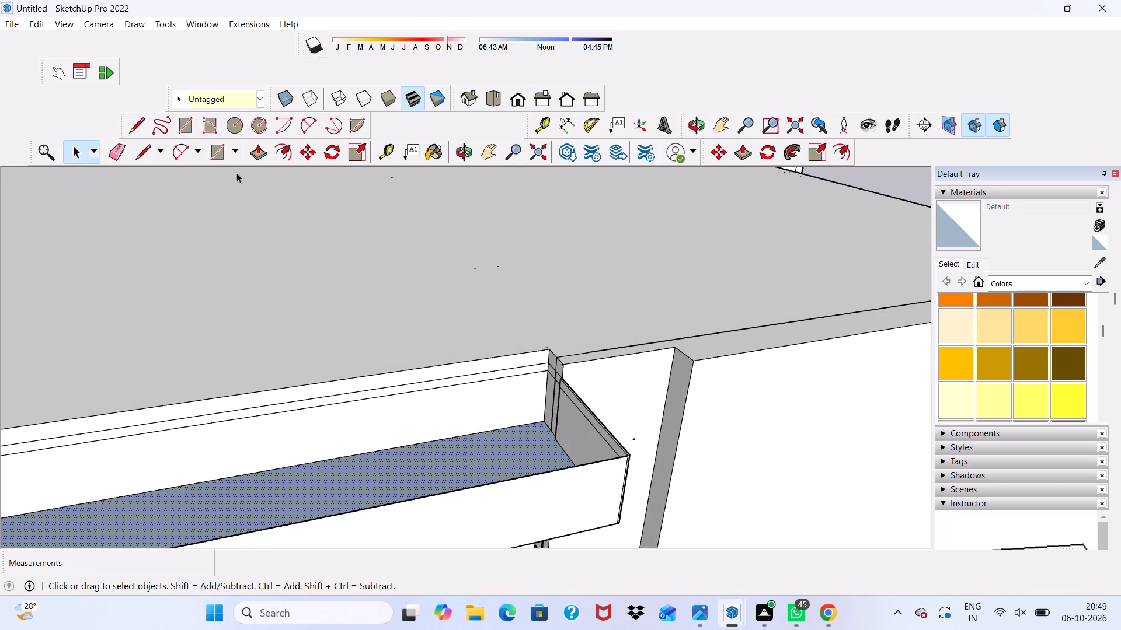
left_click(252, 146)
scroll(325, 297, "down", 4)
middle_click_drag(382, 403, 357, 253)
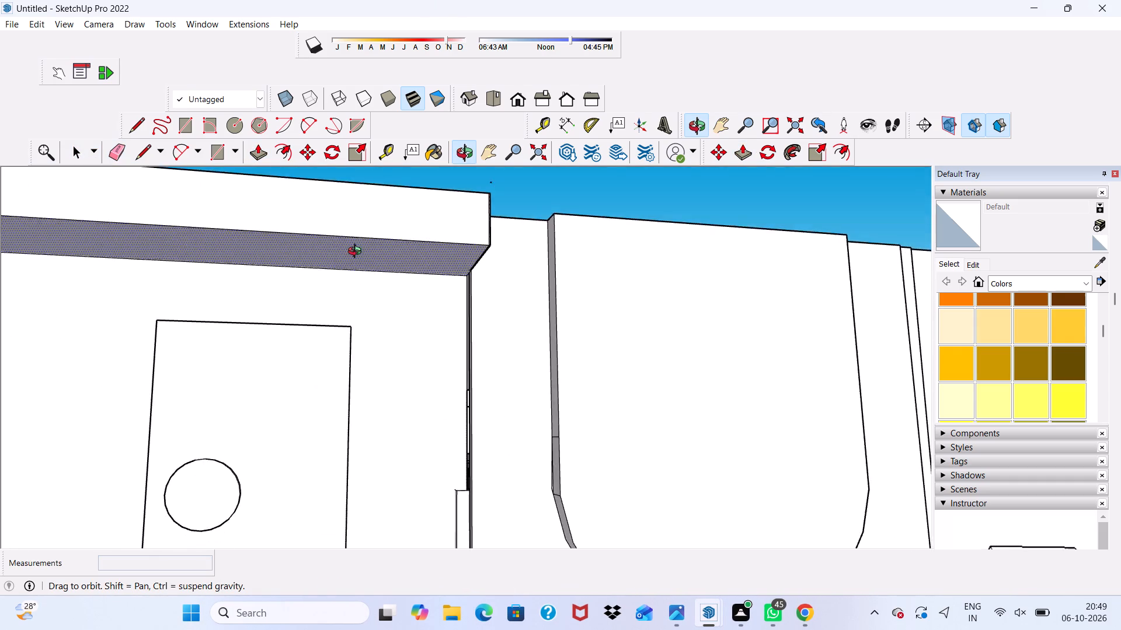
middle_click_drag(357, 253, 340, 278)
left_click_drag(327, 283, 318, 310)
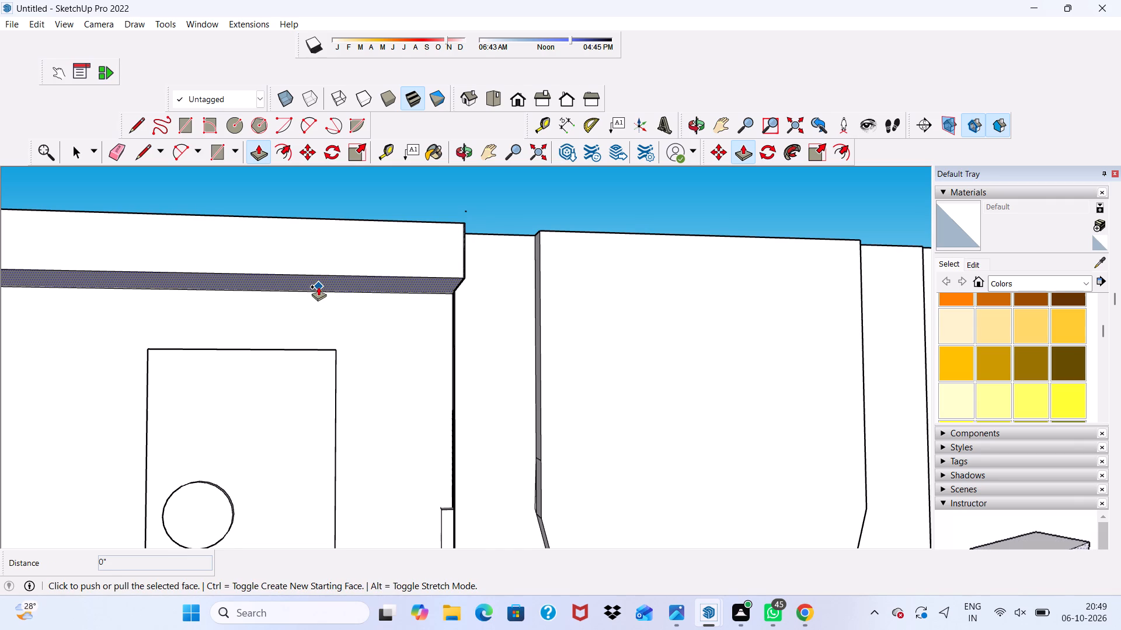
left_click(318, 286)
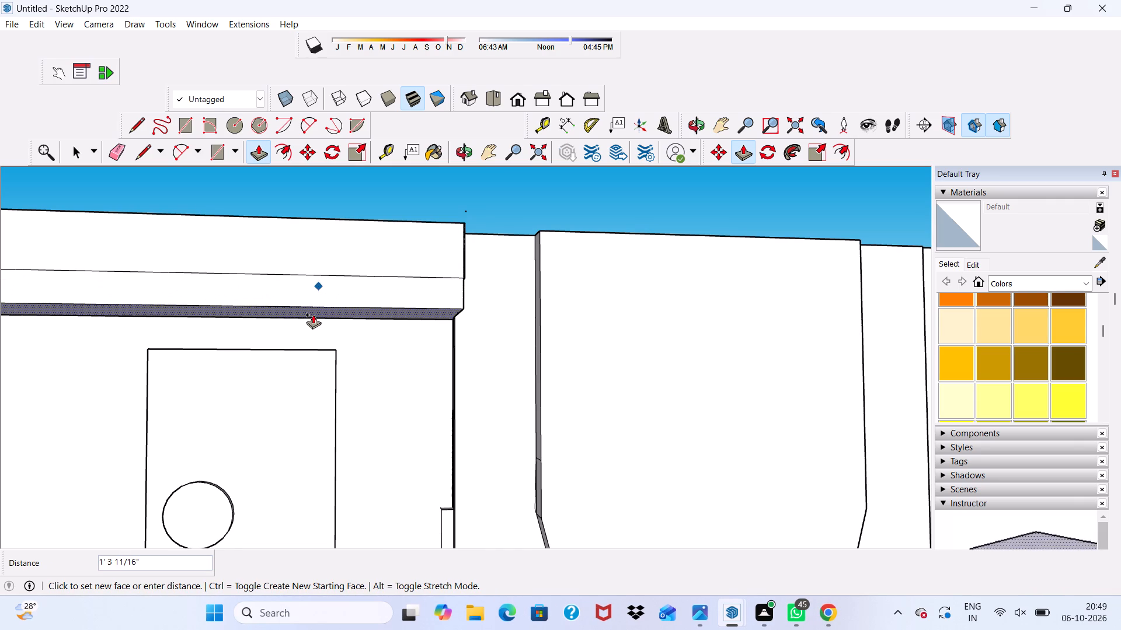
left_click(313, 314)
Erase the overhang's top front edge to remove the upper part of its front face.
scroll(322, 253, "down", 4)
middle_click_drag(322, 251, 309, 328)
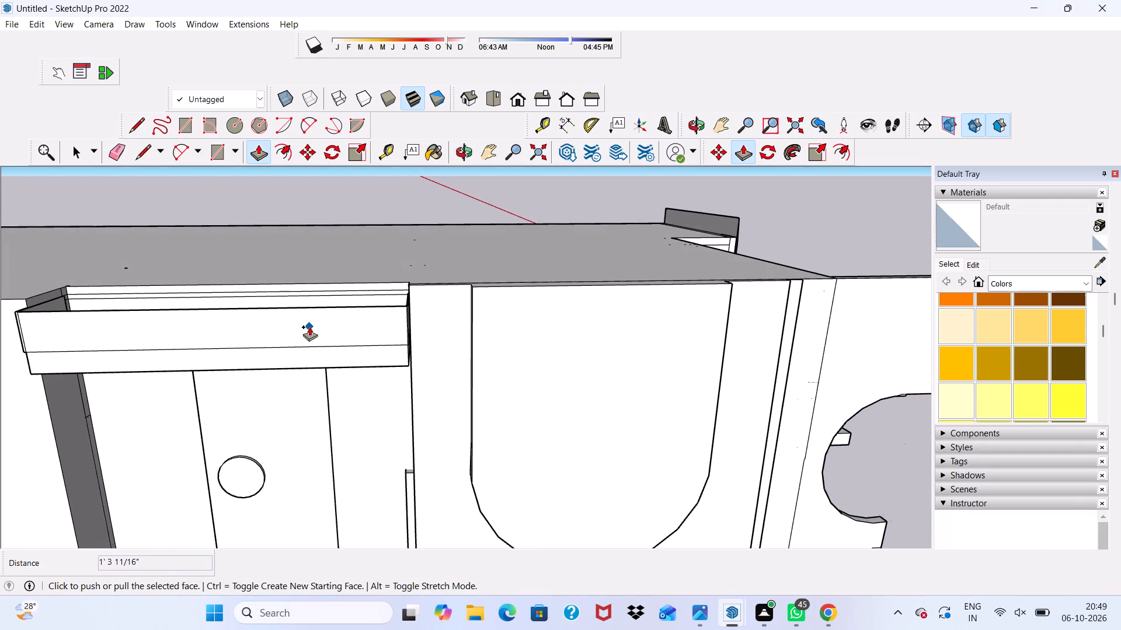
scroll(309, 327, "up", 1)
key("space")
scroll(236, 349, "up", 2)
left_click(119, 157)
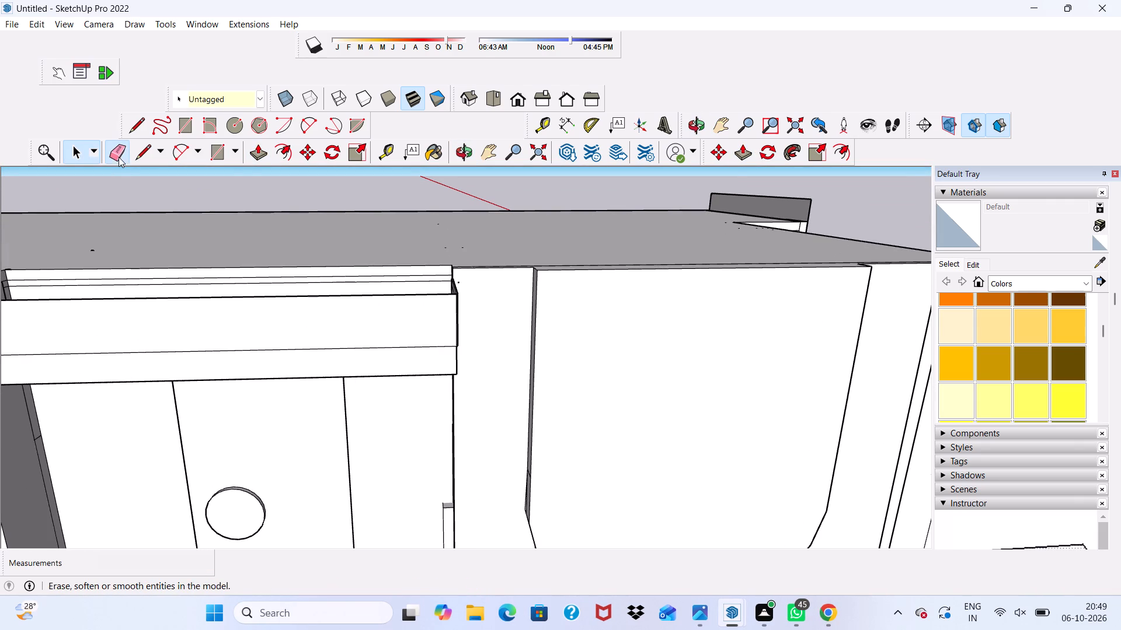
left_click_drag(121, 297, 123, 306)
scroll(128, 309, "down", 5)
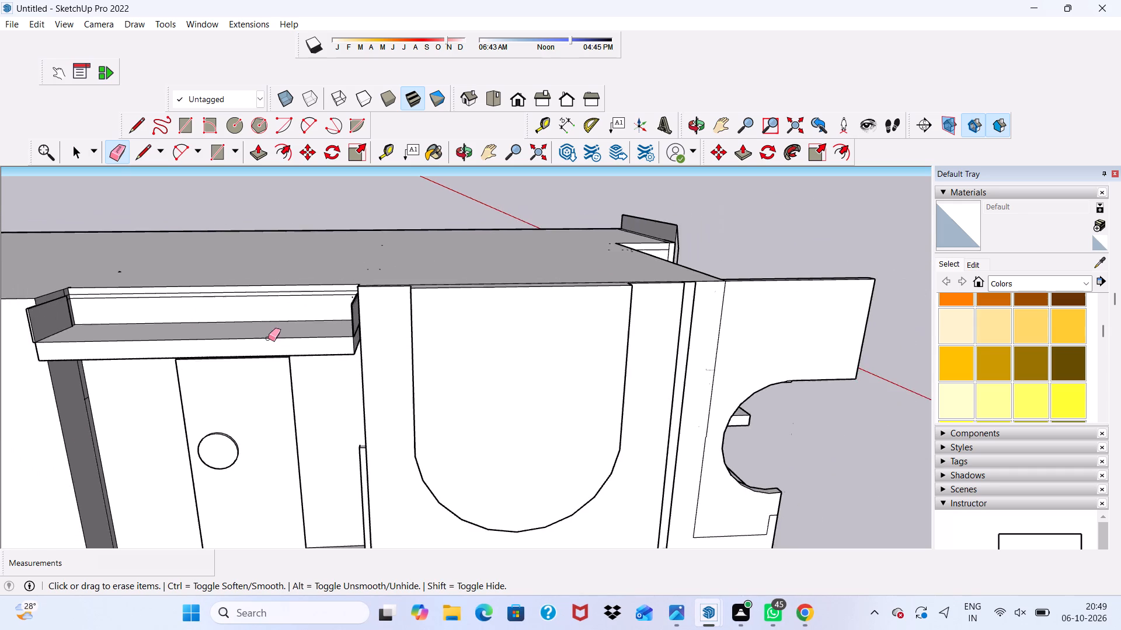
Erase the top edge of the end panel beside the U-shaped panel, together with its leftover vertical front edges.
middle_click_drag(268, 338, 410, 323)
scroll(472, 310, "up", 6)
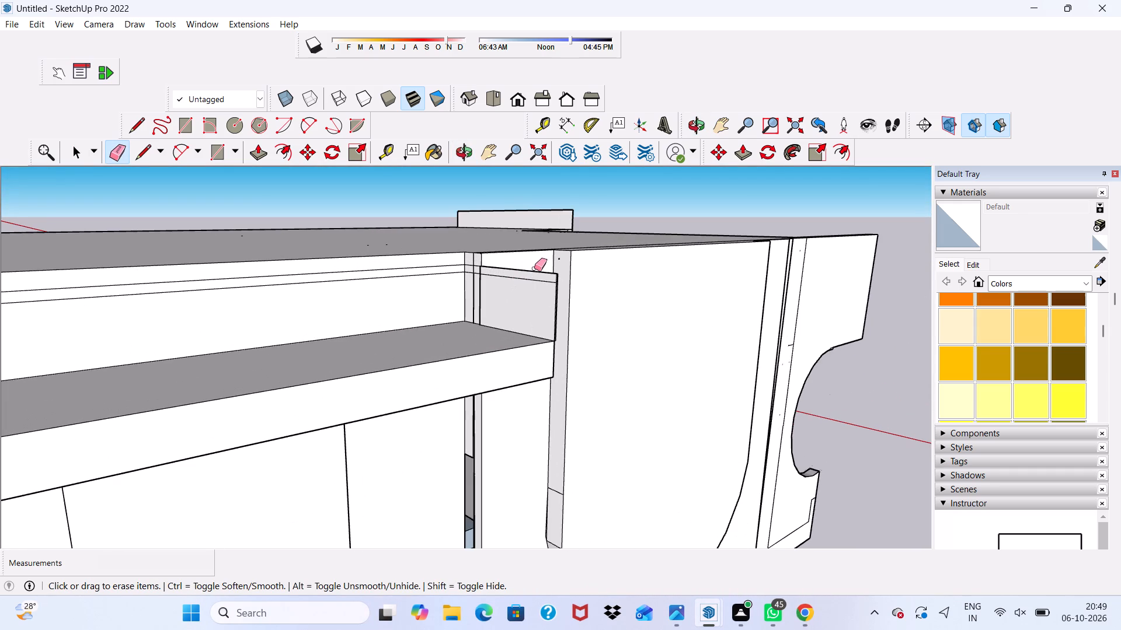
left_click_drag(534, 272, 533, 280)
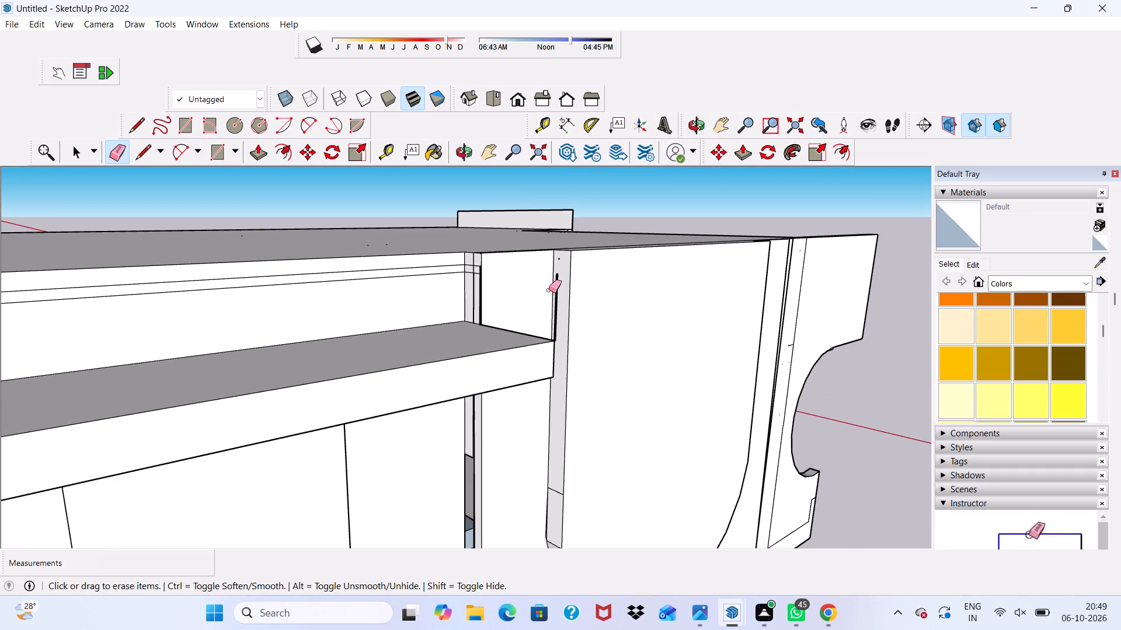
left_click(558, 293)
scroll(539, 306, "up", 6)
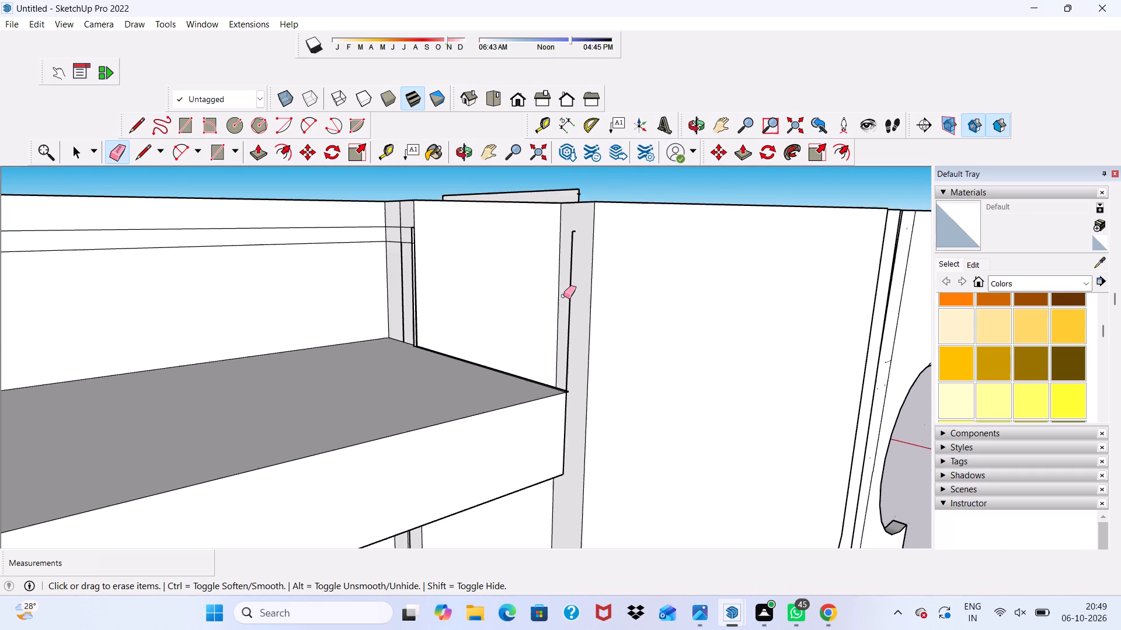
left_click(572, 293)
left_click_drag(571, 309, 569, 317)
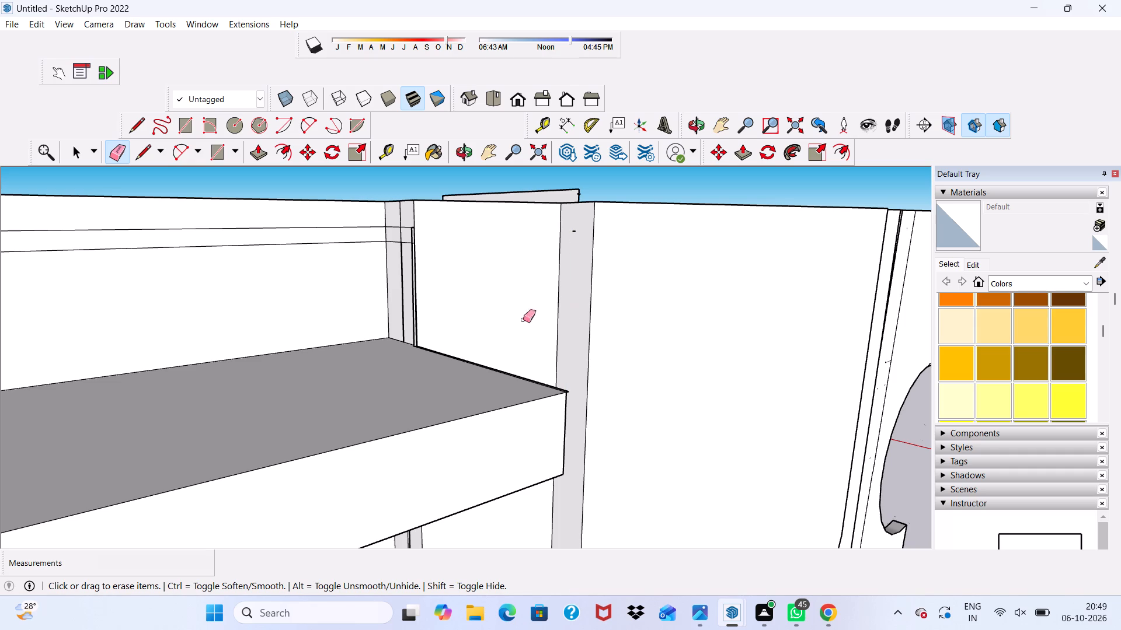
Erase the two horizontal seam lines along the back wall above the overhang.
scroll(423, 295, "down", 1)
middle_click_drag(412, 292, 175, 325)
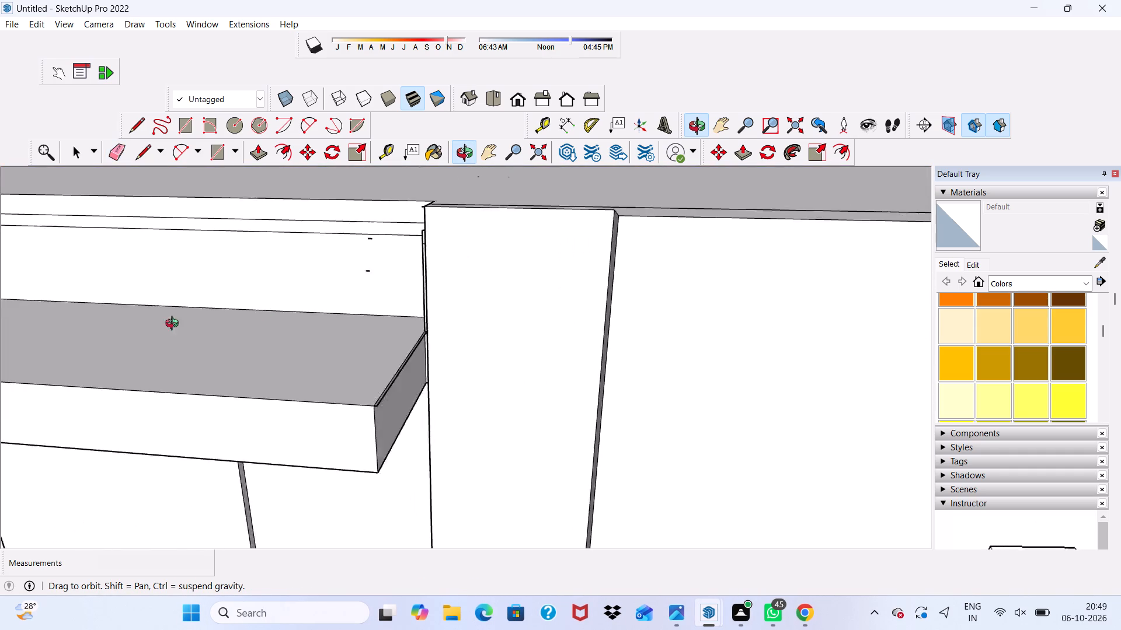
middle_click_drag(175, 325, 166, 292)
scroll(378, 311, "up", 6)
middle_click_drag(423, 263, 513, 302)
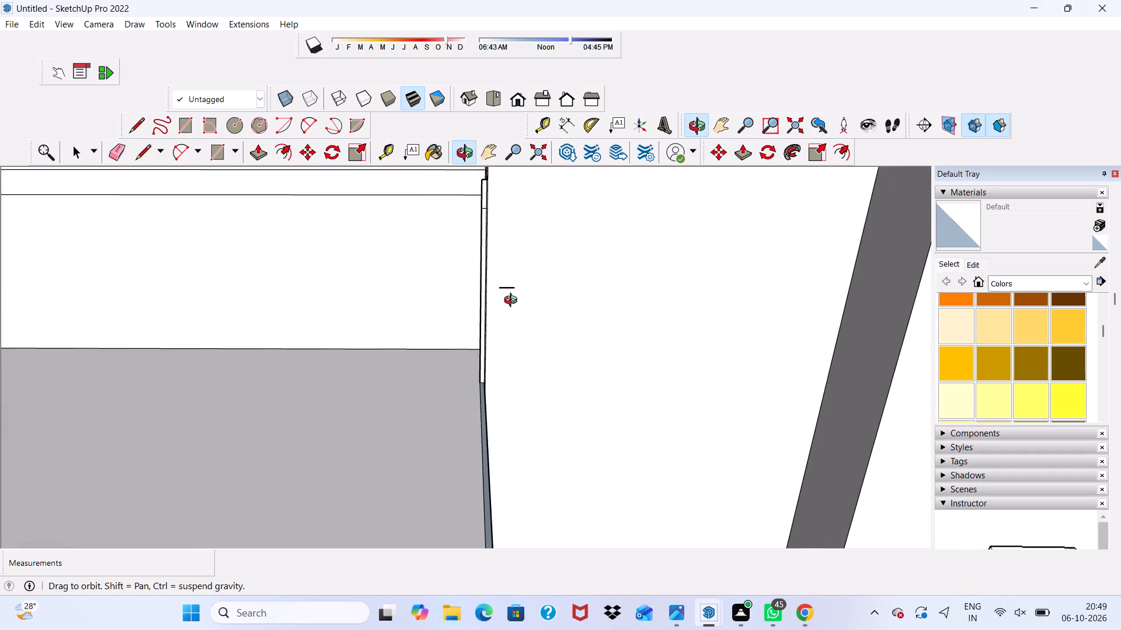
middle_click_drag(513, 302, 555, 300)
scroll(490, 319, "up", 3)
scroll(491, 318, "down", 10)
middle_click_drag(437, 317, 354, 327)
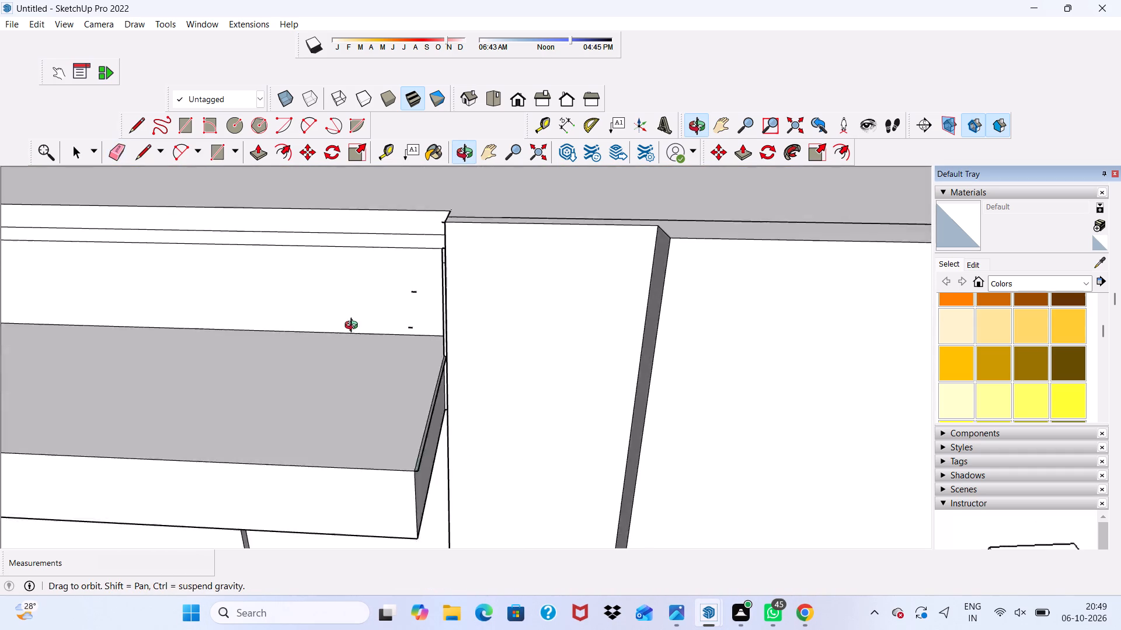
middle_click_drag(354, 327, 325, 312)
scroll(325, 276, "up", 1)
left_click_drag(319, 219, 318, 232)
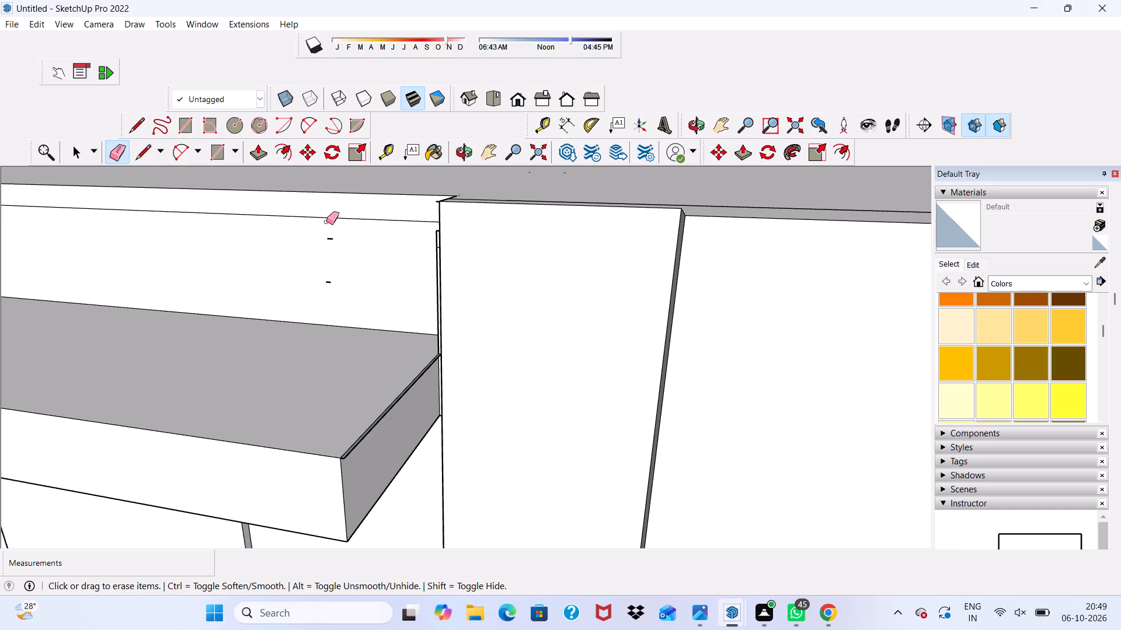
left_click_drag(328, 220, 327, 238)
left_click_drag(327, 240, 327, 283)
left_click_drag(336, 215, 330, 231)
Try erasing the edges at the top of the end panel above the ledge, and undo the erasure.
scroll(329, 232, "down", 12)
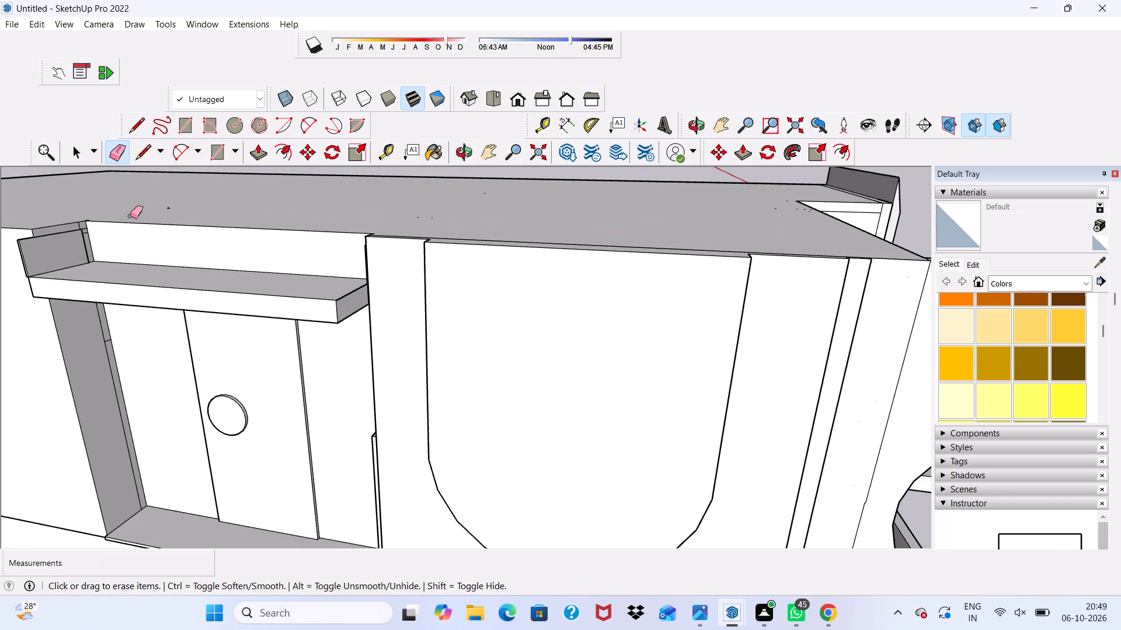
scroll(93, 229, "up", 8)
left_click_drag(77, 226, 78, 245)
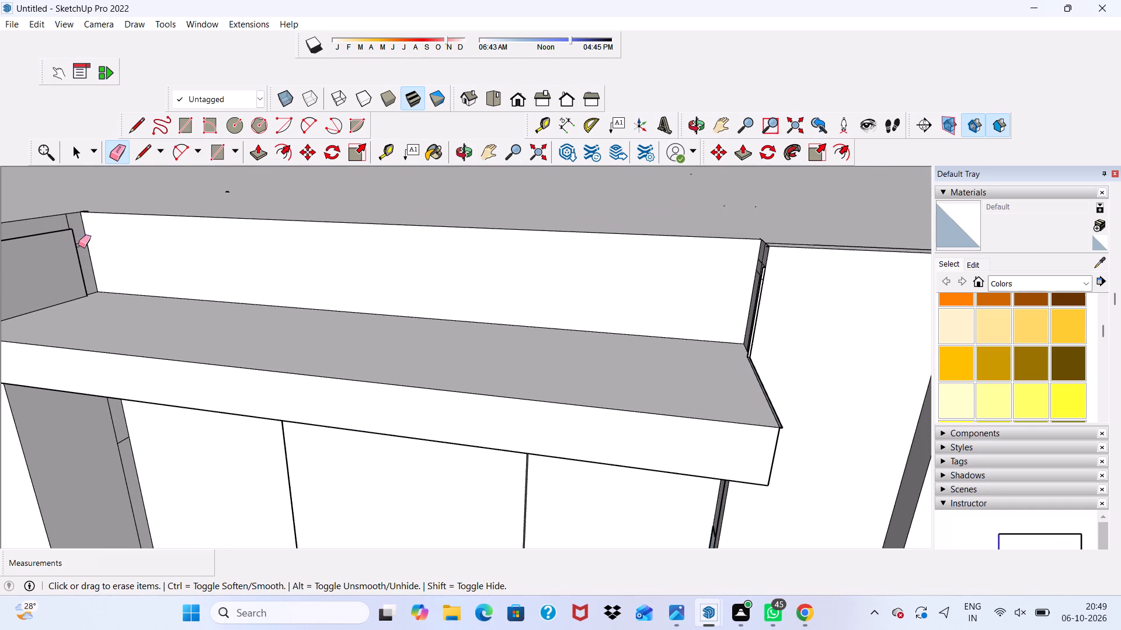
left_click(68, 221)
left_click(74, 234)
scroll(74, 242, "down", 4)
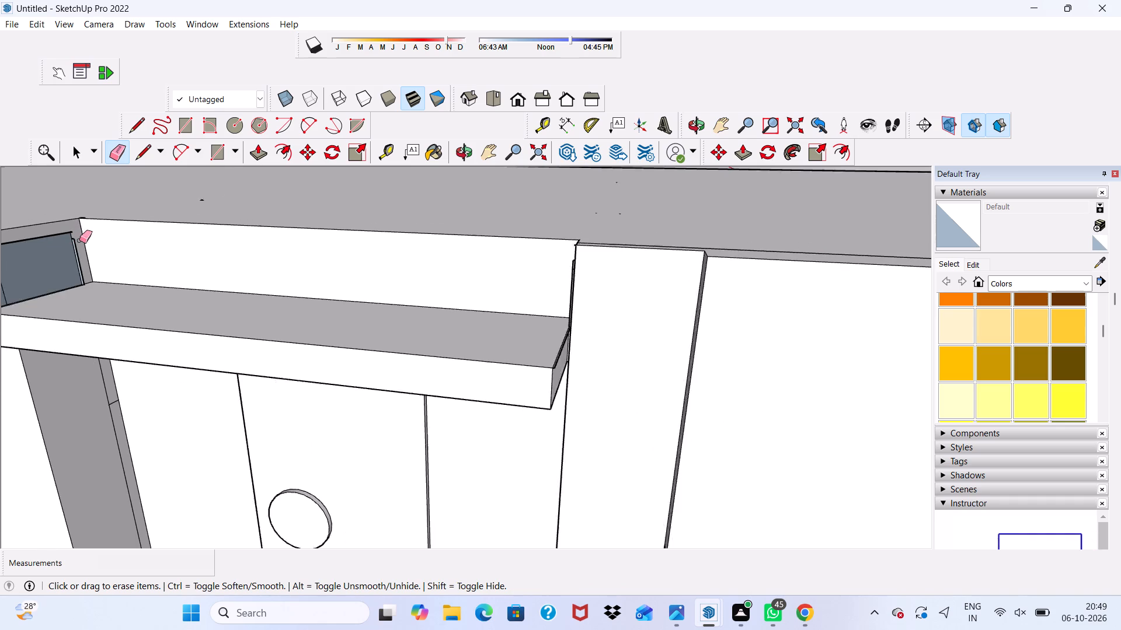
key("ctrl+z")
Push/Pull the narrow front face of the protruding end panel above the ledge back toward the wall front.
scroll(117, 241, "down", 6)
scroll(75, 278, "up", 1)
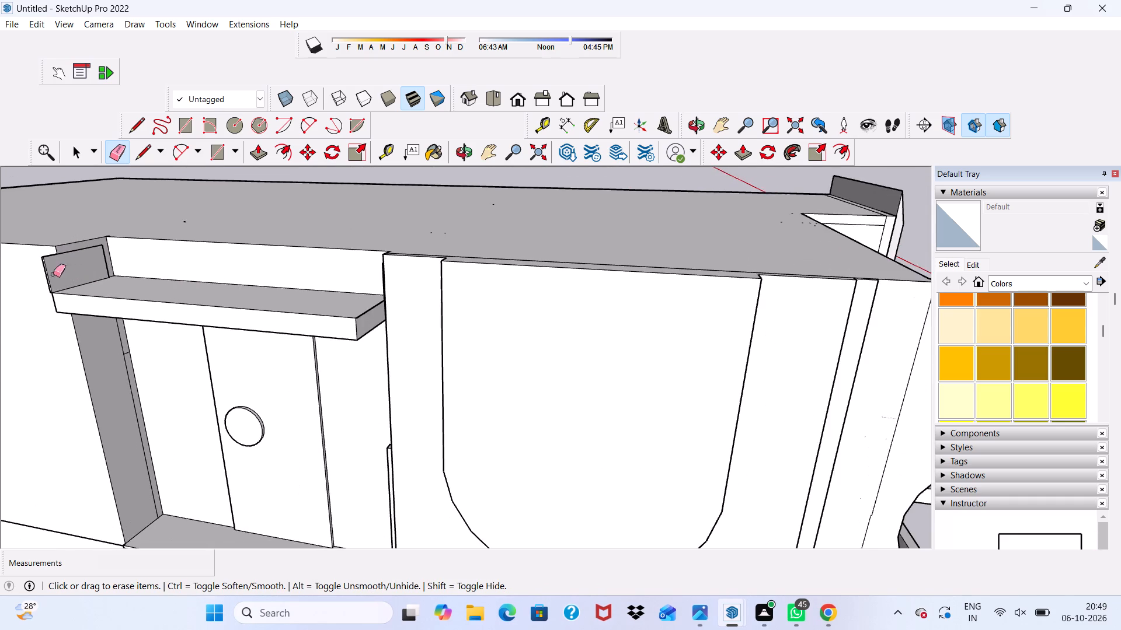
scroll(53, 274, "up", 1)
scroll(54, 274, "down", 1)
middle_click_drag(42, 277, 232, 282)
middle_click(233, 282)
scroll(209, 324, "up", 2)
scroll(186, 382, "up", 5)
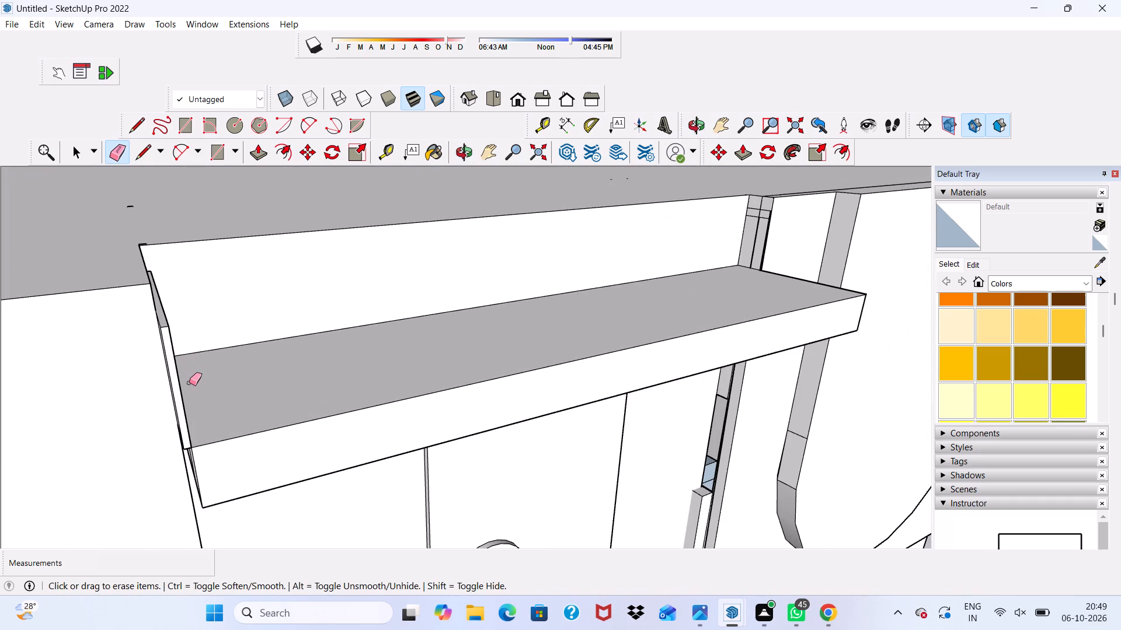
key("space")
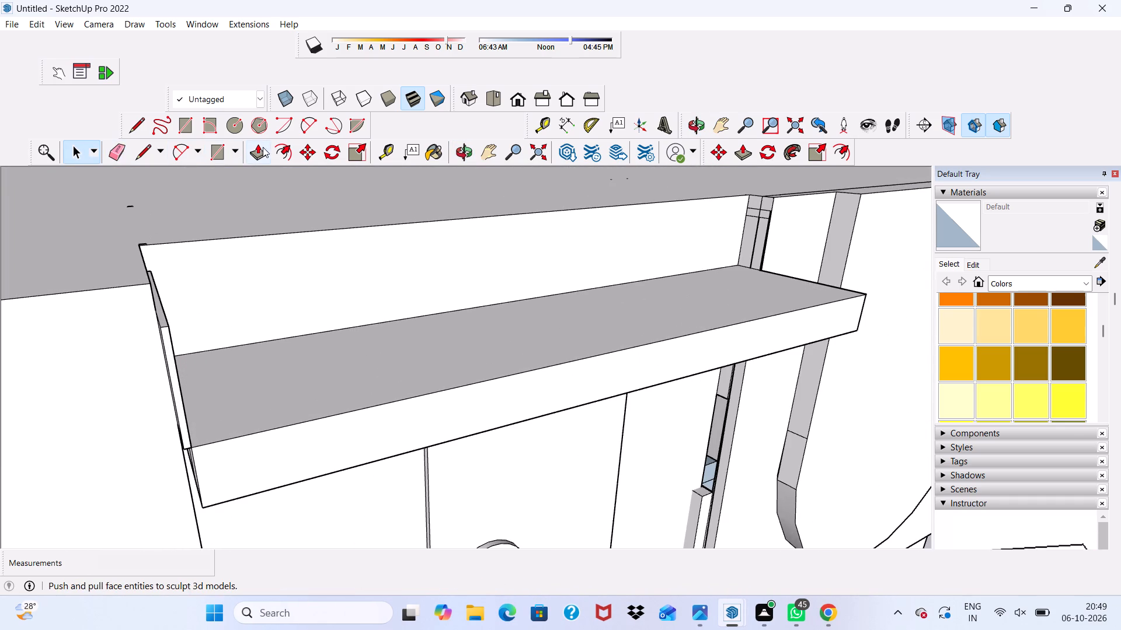
left_click(263, 147)
scroll(222, 405, "up", 5)
scroll(185, 384, "down", 3)
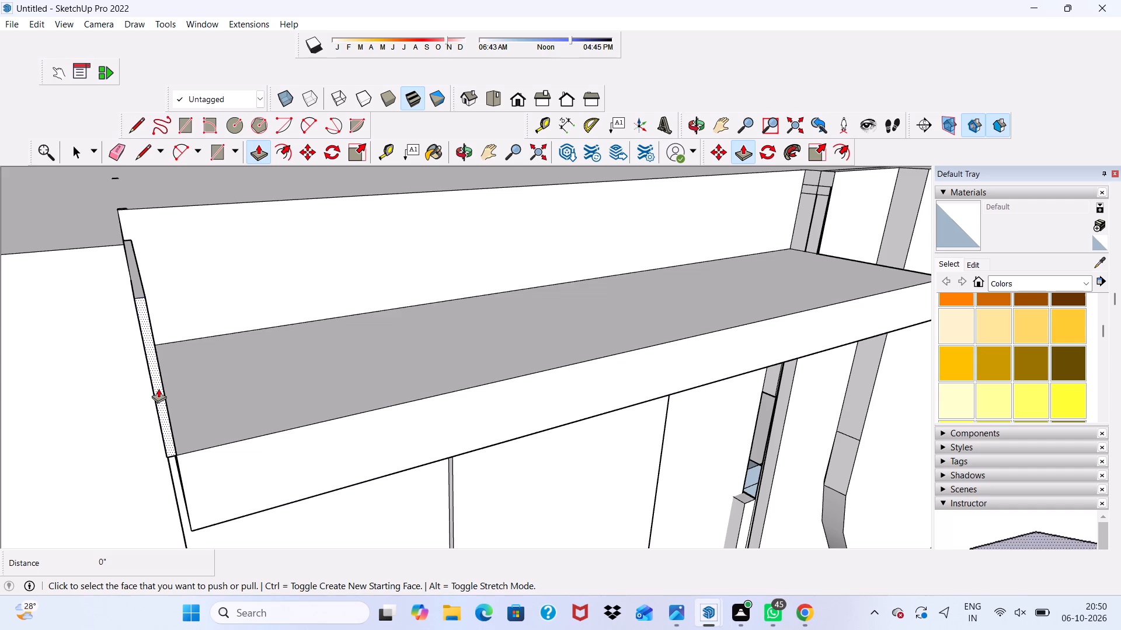
left_click_drag(158, 388, 147, 324)
scroll(130, 341, "down", 3)
middle_click_drag(130, 345, 140, 332)
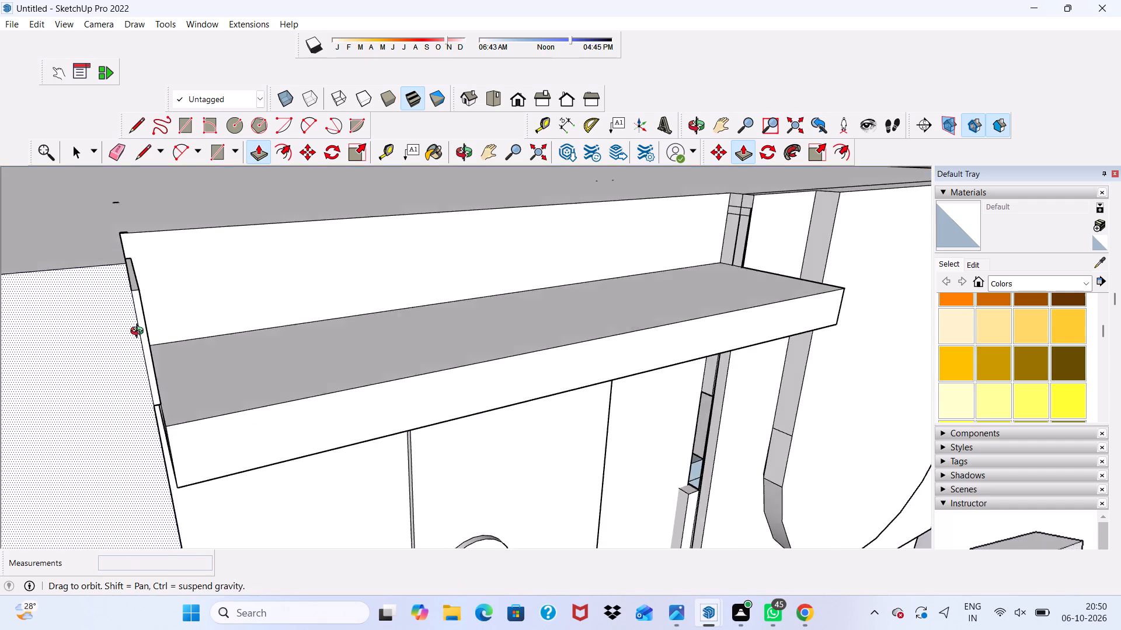
middle_click_drag(140, 332, 179, 283)
scroll(175, 289, "up", 4)
left_click_drag(159, 296, 157, 286)
left_click_drag(157, 286, 157, 278)
scroll(160, 273, "down", 6)
key("space")
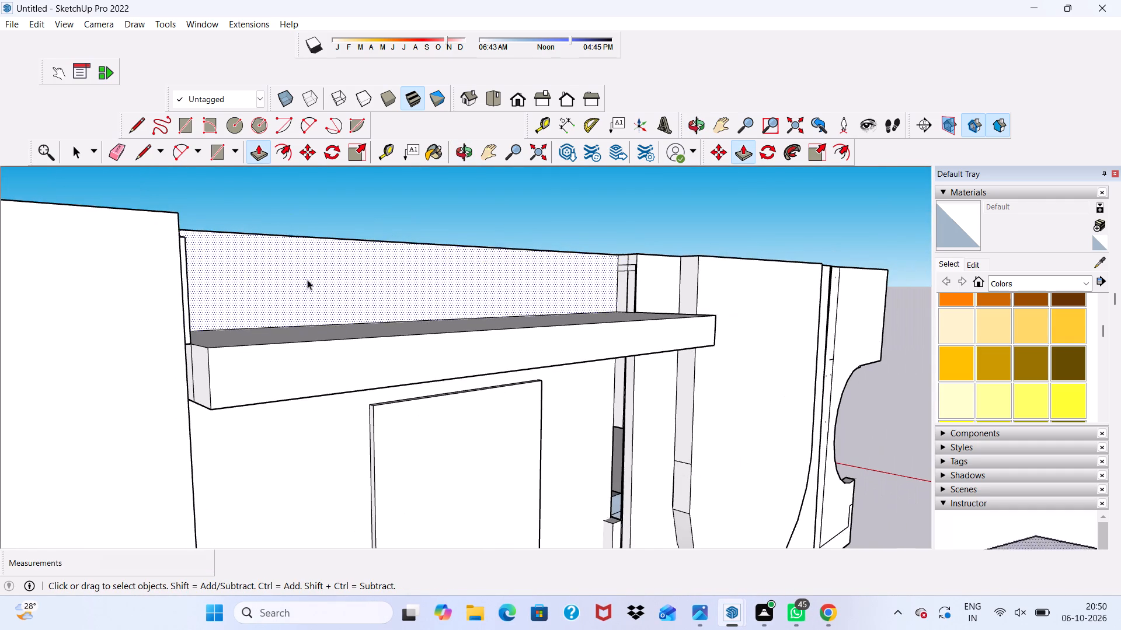
Push/Pull the overhang's underside downward to make its front face taller.
scroll(315, 315, "down", 3)
middle_click_drag(316, 317, 186, 268)
middle_click(192, 262)
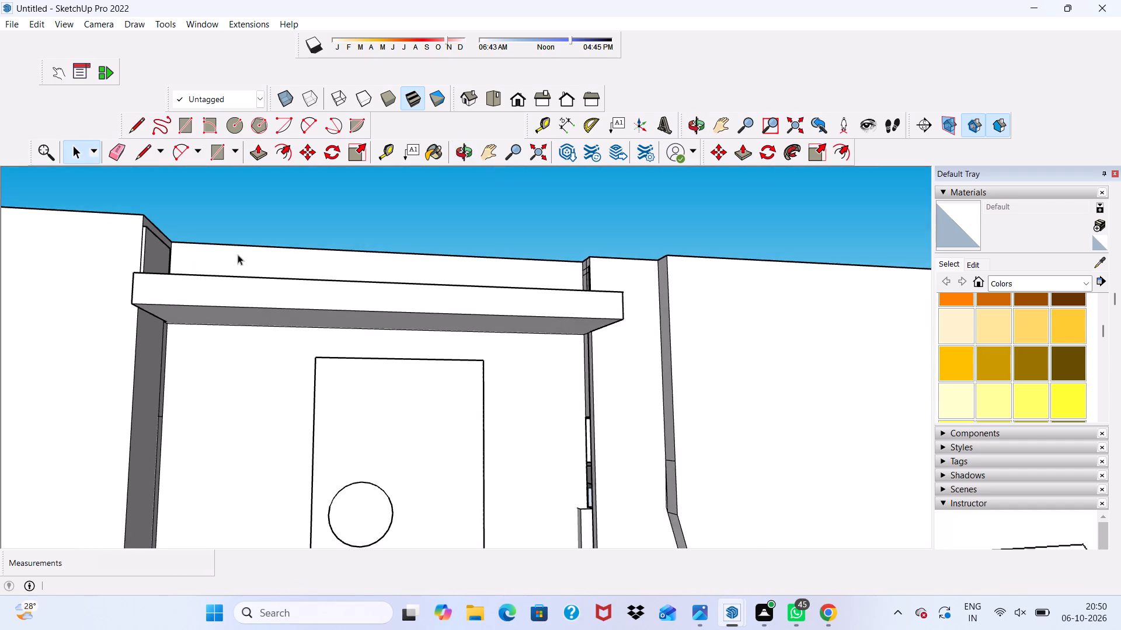
scroll(244, 255, "down", 7)
middle_click_drag(351, 316, 311, 411)
scroll(314, 402, "down", 1)
scroll(304, 402, "up", 3)
left_click(293, 381)
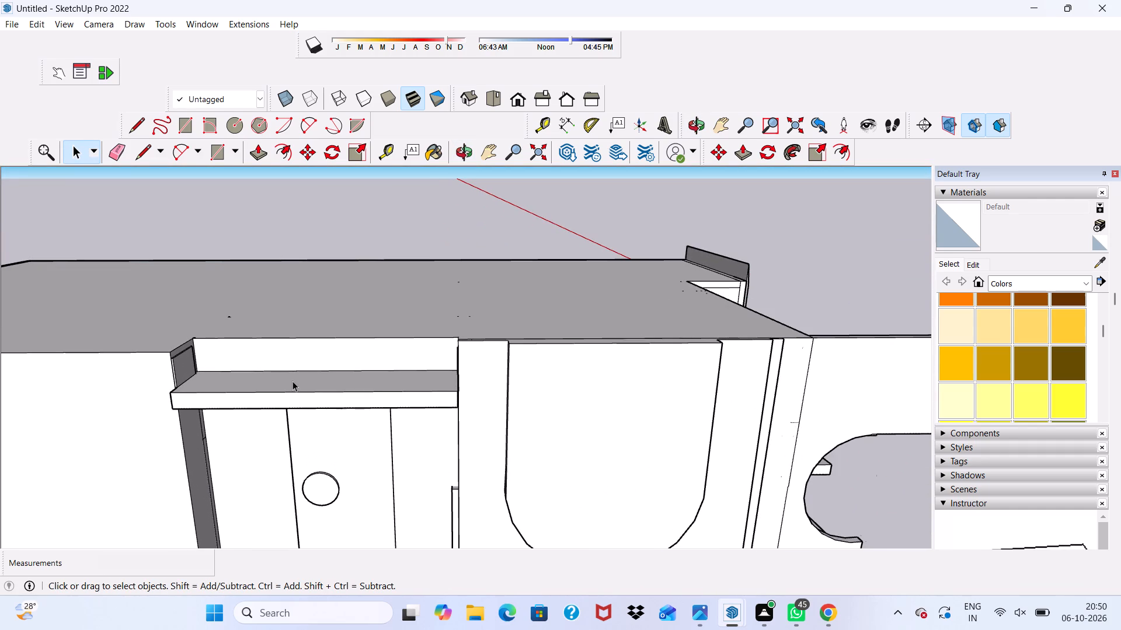
left_click(254, 145)
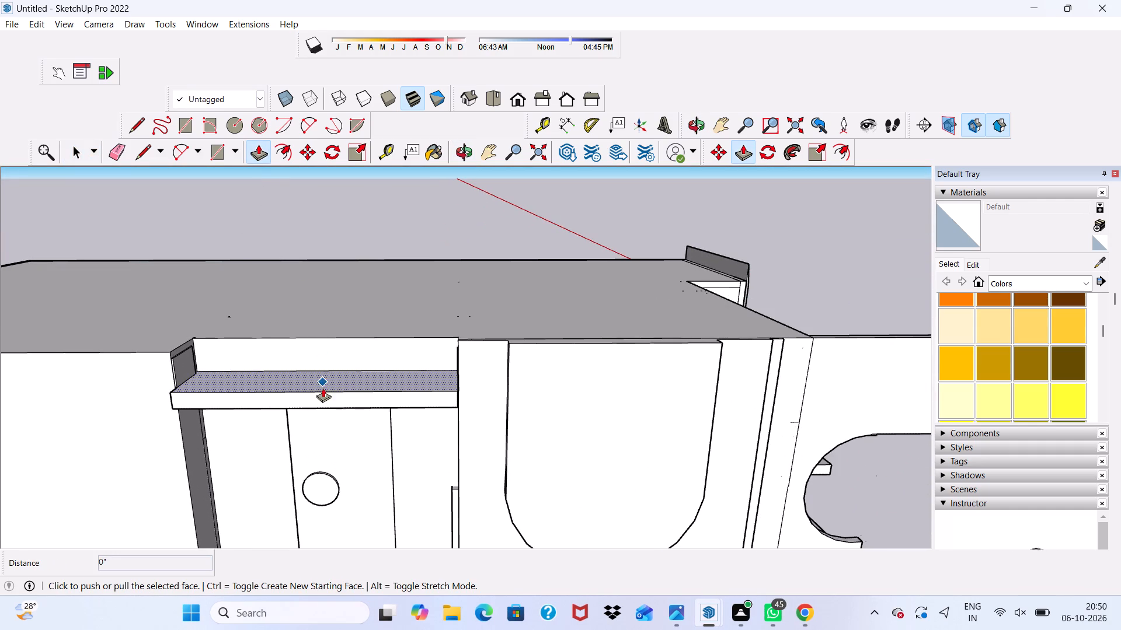
middle_click_drag(309, 428, 325, 421)
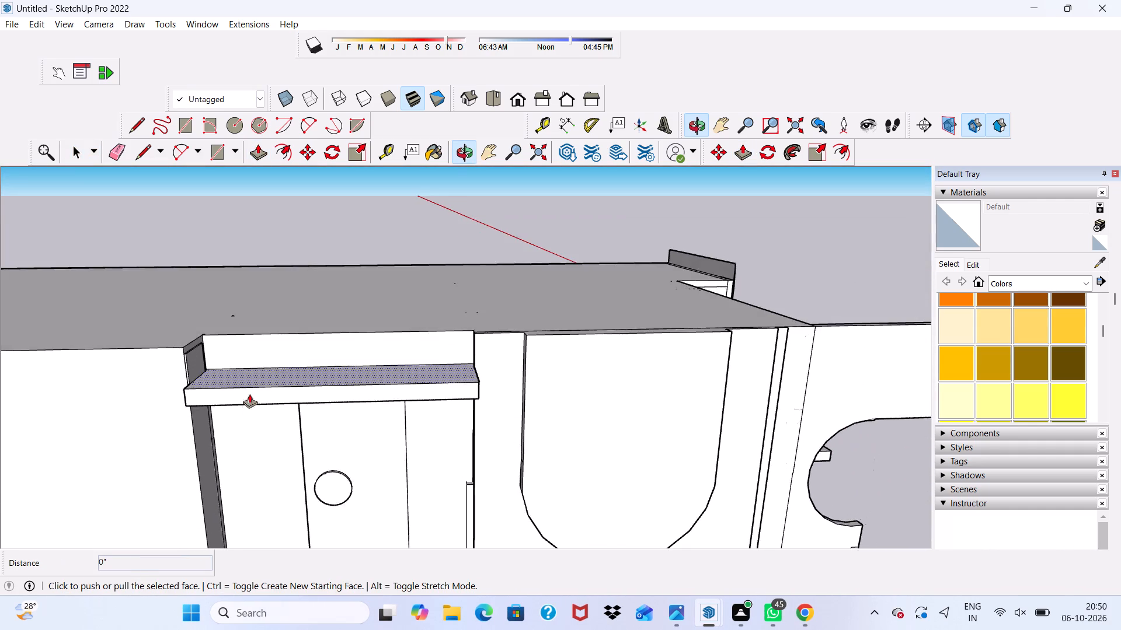
scroll(252, 381, "up", 2)
middle_click_drag(266, 410, 257, 328)
scroll(266, 325, "up", 3)
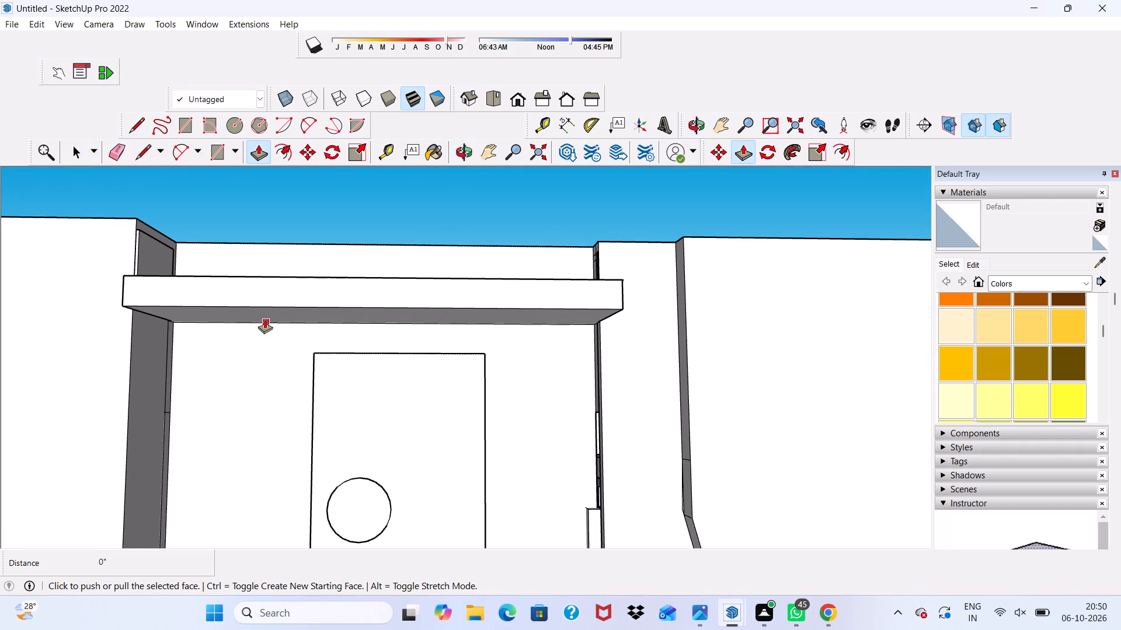
scroll(264, 310, "up", 8)
left_click_drag(201, 320, 200, 339)
key("space")
left_click(223, 315)
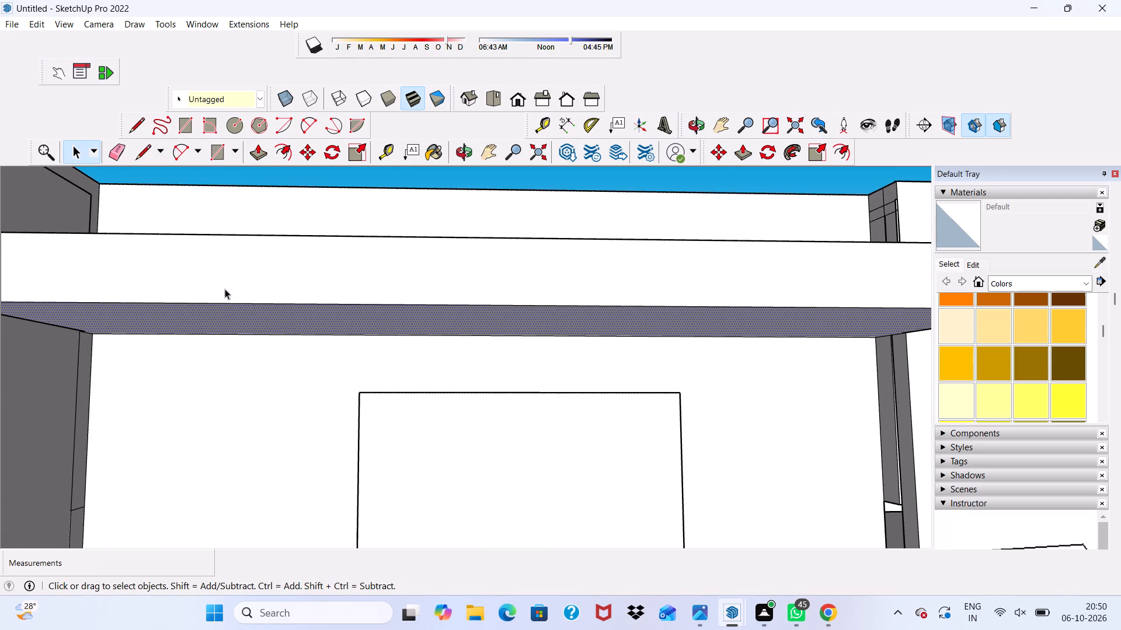
left_click(258, 154)
left_click_drag(262, 313, 262, 335)
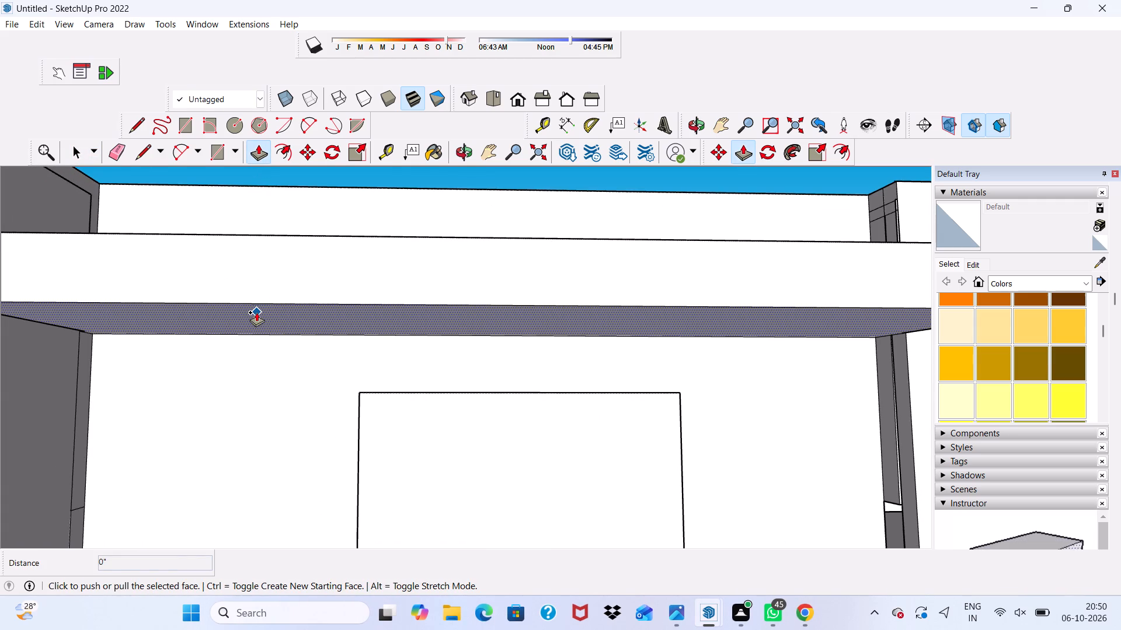
left_click_drag(256, 312, 256, 345)
scroll(223, 319, "down", 4)
key("space")
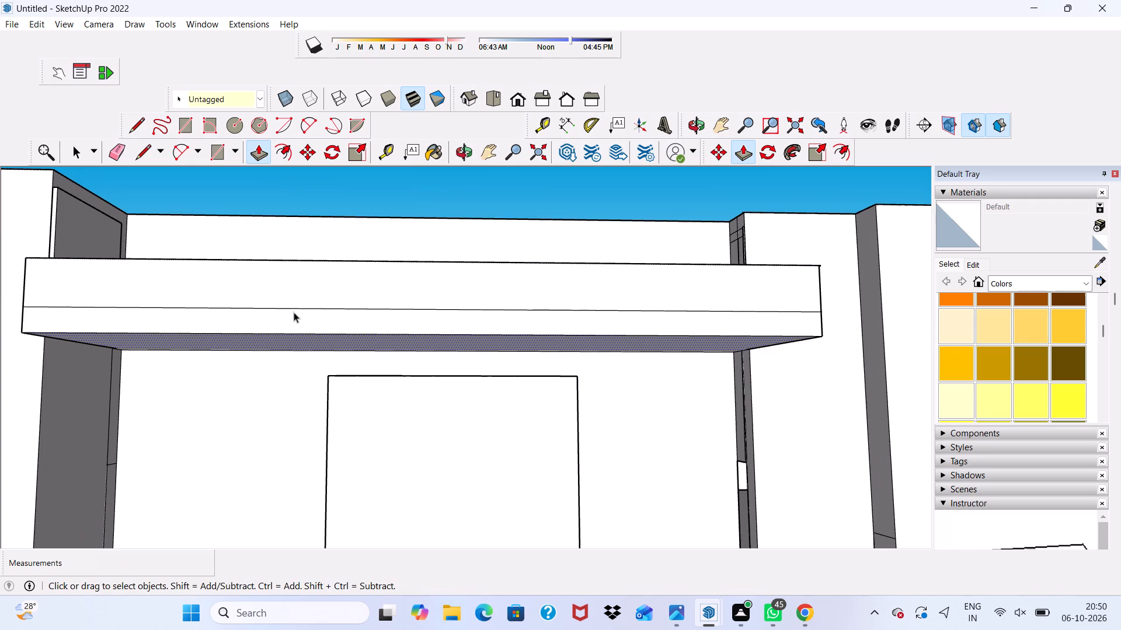
Erase the horizontal seam lines on the overhang's front face and on both of its ends.
left_click(117, 146)
key("0")
left_click_drag(188, 296, 188, 313)
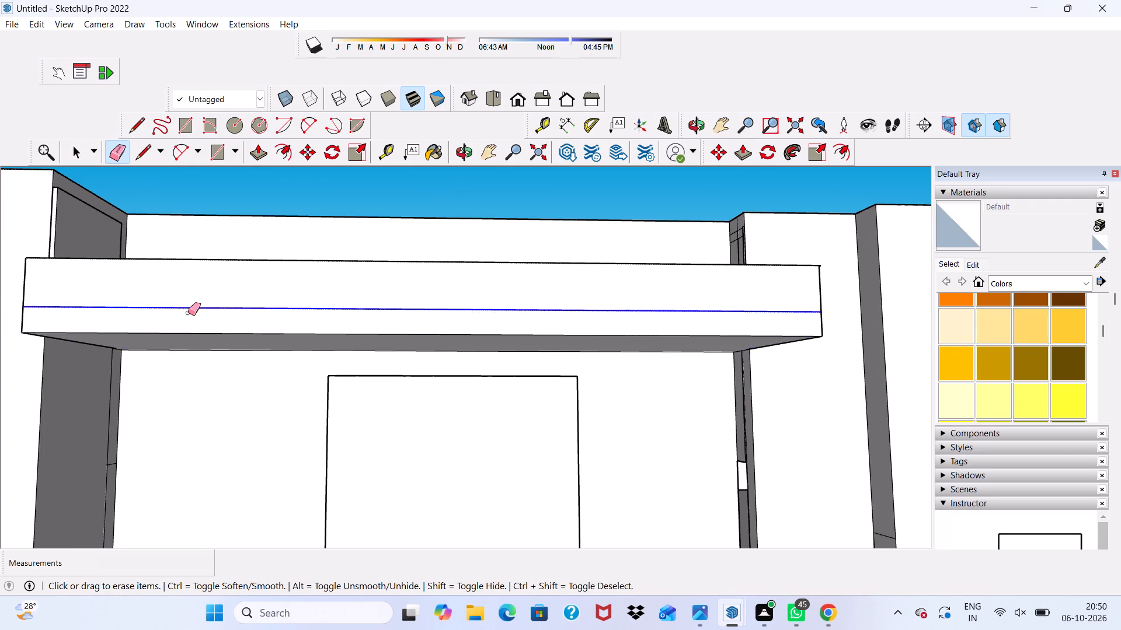
left_click_drag(188, 313, 188, 313)
scroll(179, 309, "down", 6)
middle_click_drag(276, 336, 138, 391)
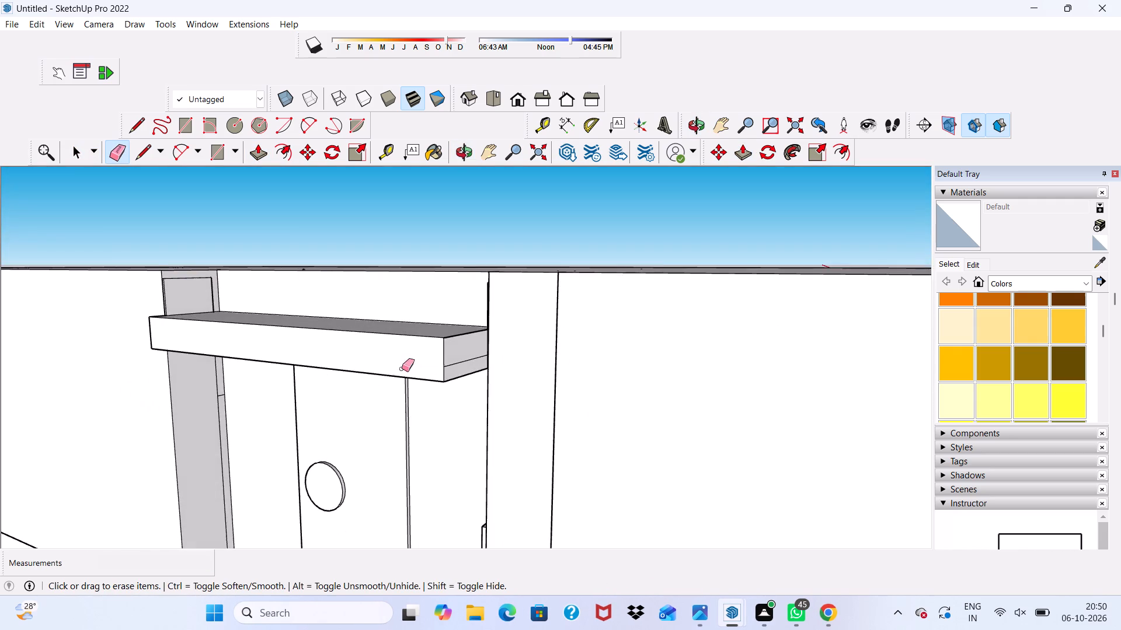
scroll(429, 358, "up", 2)
left_click_drag(464, 355, 465, 367)
scroll(286, 362, "down", 3)
middle_click_drag(286, 362, 372, 332)
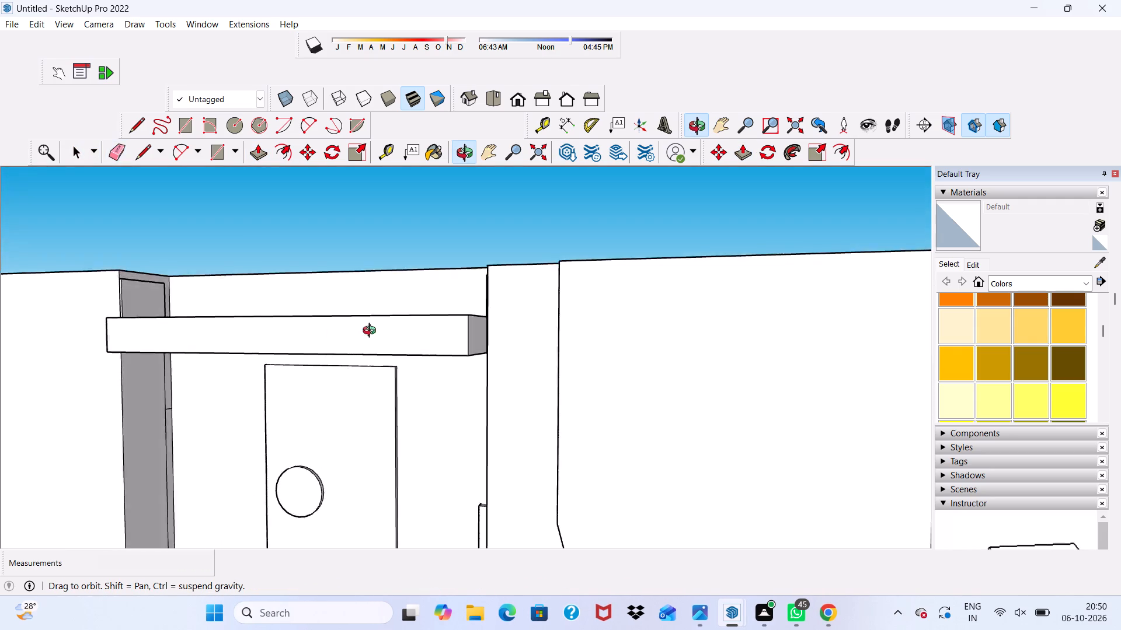
middle_click_drag(372, 332, 599, 327)
scroll(322, 336, "up", 5)
left_click_drag(298, 321, 298, 338)
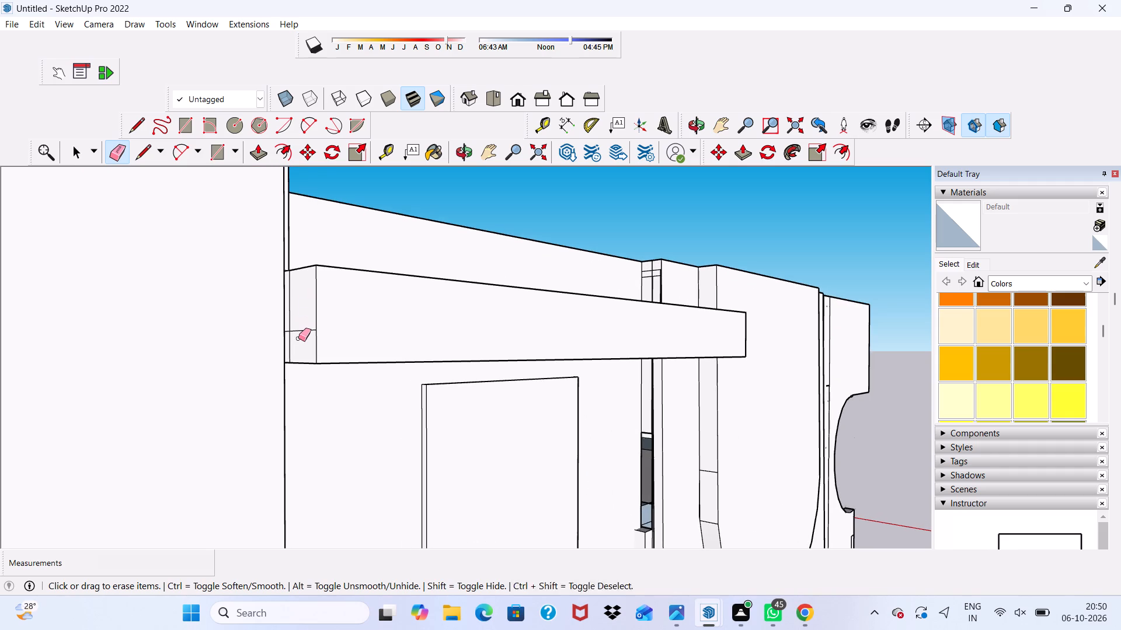
left_click_drag(298, 338, 298, 341)
left_click_drag(291, 317, 290, 330)
left_click_drag(290, 340, 290, 349)
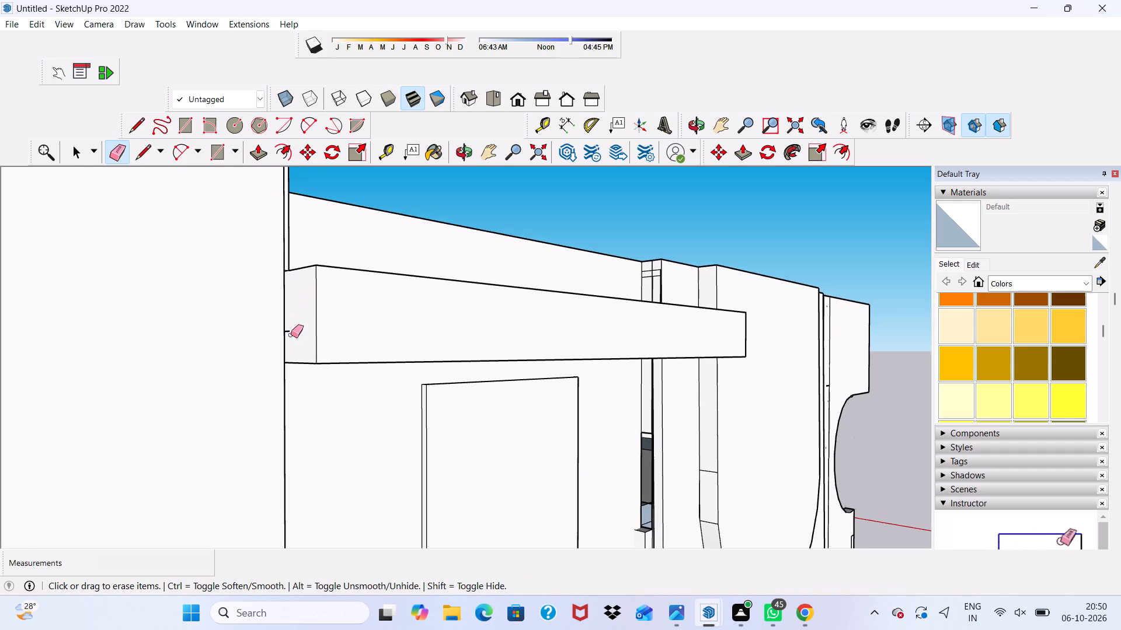
left_click_drag(291, 335, 292, 327)
Push/Pull the top of the short side strip beside the U-shaped panel up about 8' 8 1/16" to the overhang's underside.
scroll(294, 311, "down", 7)
middle_click_drag(306, 302, 183, 359)
middle_click(183, 359)
scroll(218, 295, "up", 2)
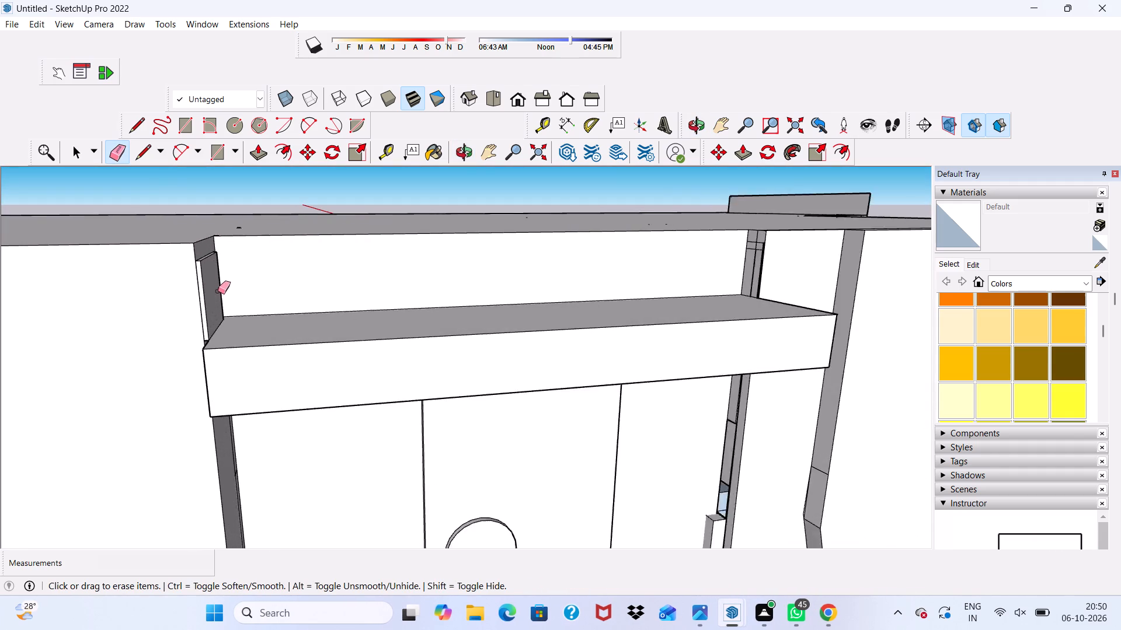
scroll(218, 291, "up", 2)
scroll(220, 288, "down", 4)
key("space")
scroll(353, 318, "up", 1)
scroll(353, 318, "down", 8)
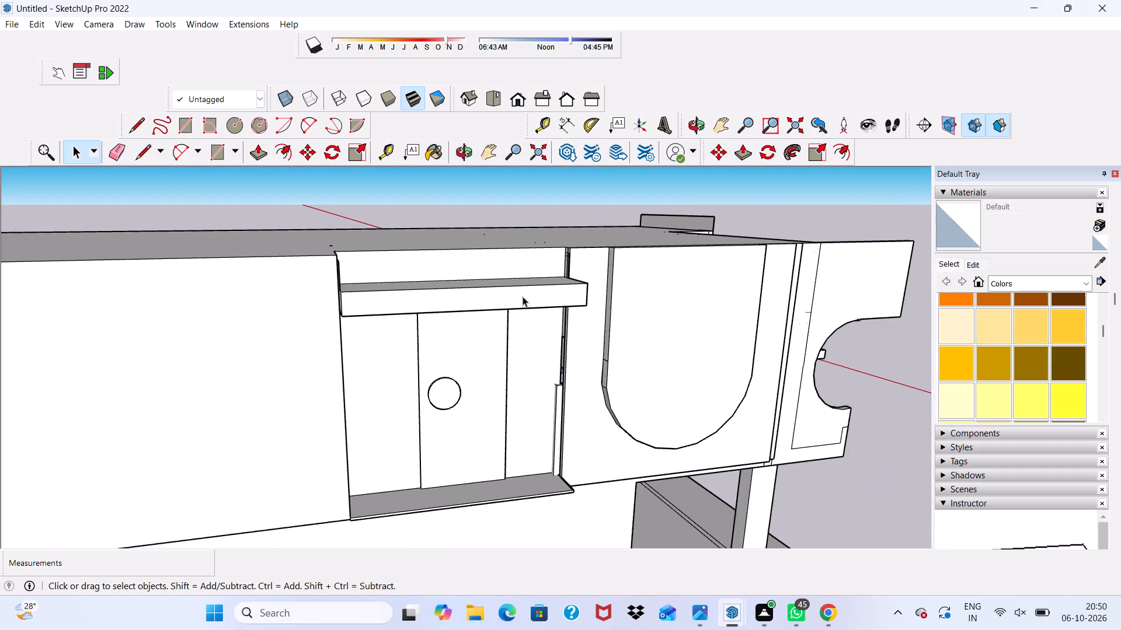
scroll(503, 376, "up", 8)
middle_click_drag(531, 359, 612, 387)
middle_click(614, 388)
scroll(633, 391, "up", 5)
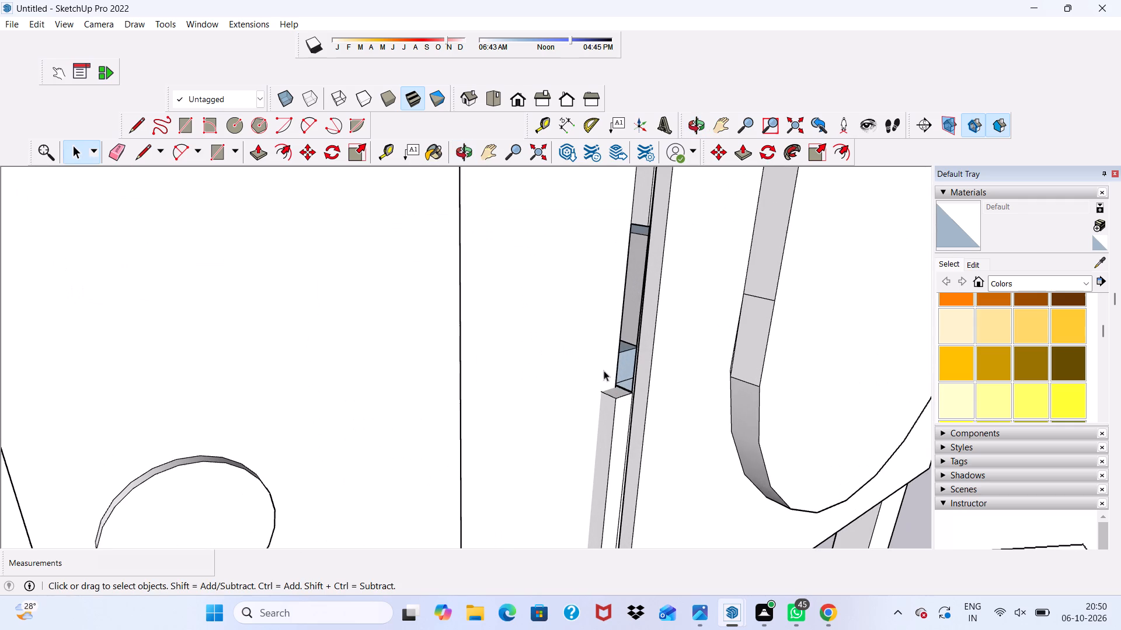
left_click(618, 390)
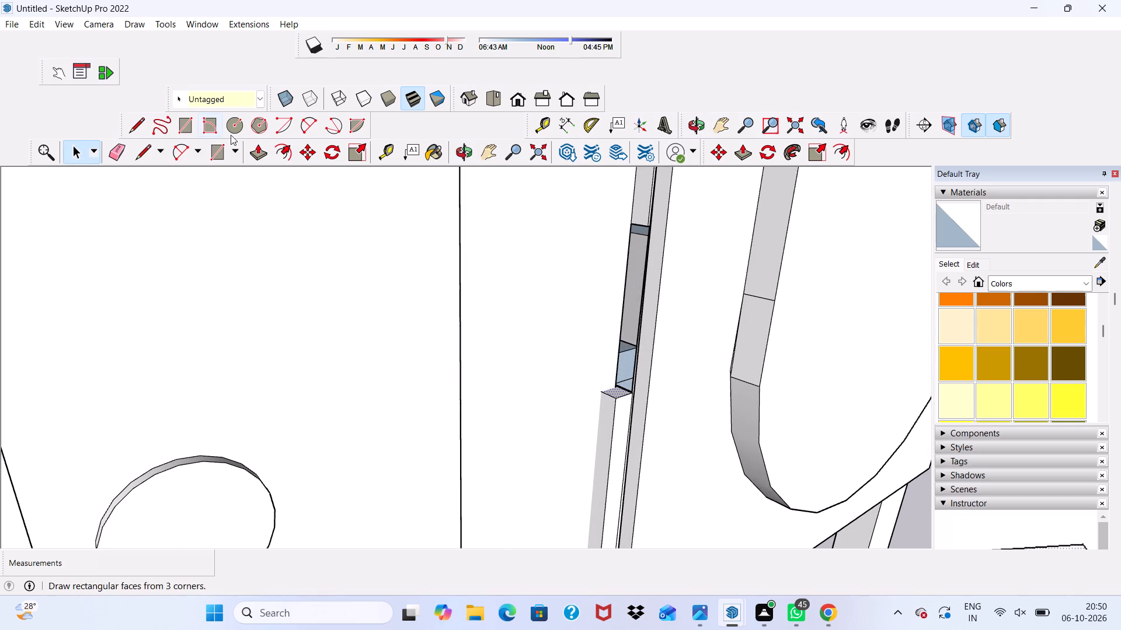
left_click(255, 143)
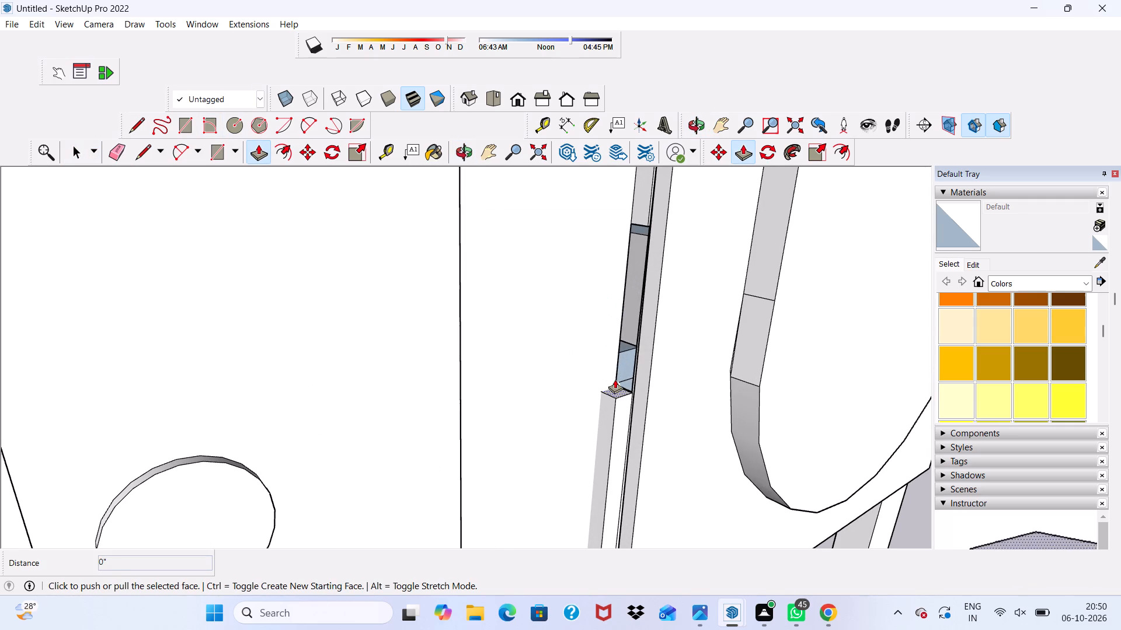
left_click(615, 379)
scroll(622, 319, "down", 1)
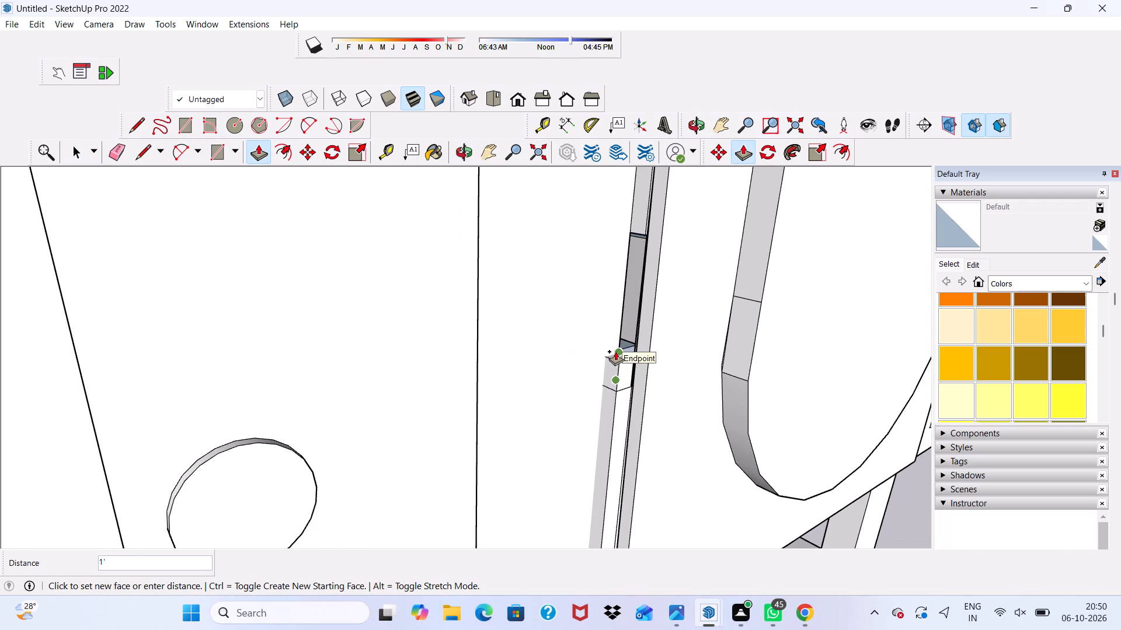
scroll(610, 281, "down", 9)
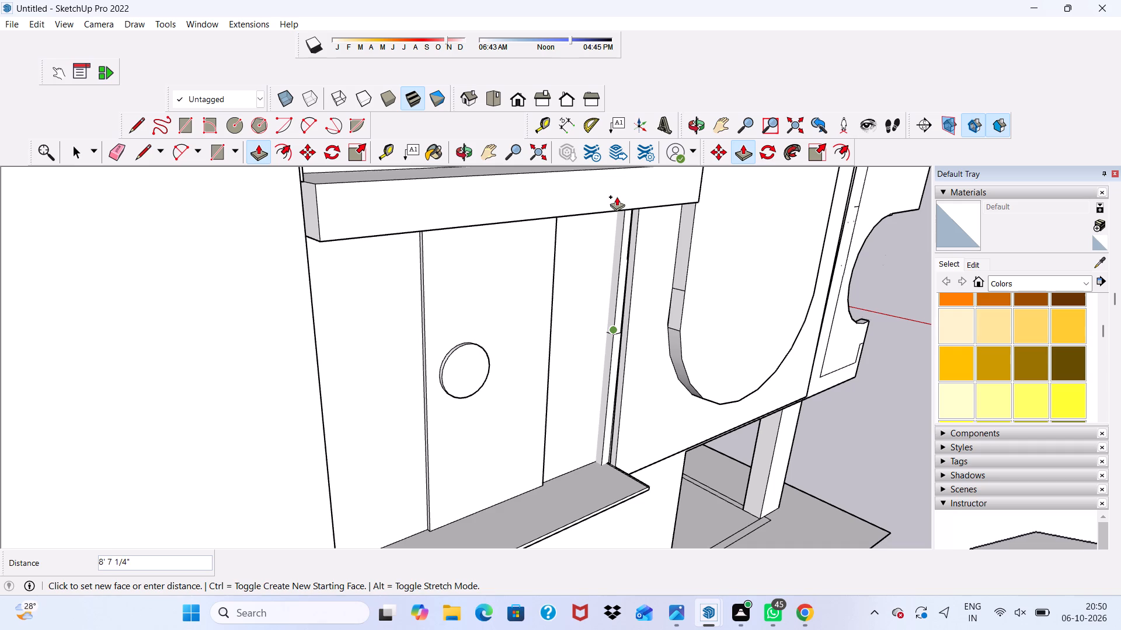
left_click(617, 195)
Examine the side strip's junction with the overhang from above and below, and the whole recess front with its door.
scroll(585, 221, "down", 4)
middle_click_drag(610, 253, 504, 320)
scroll(521, 286, "up", 3)
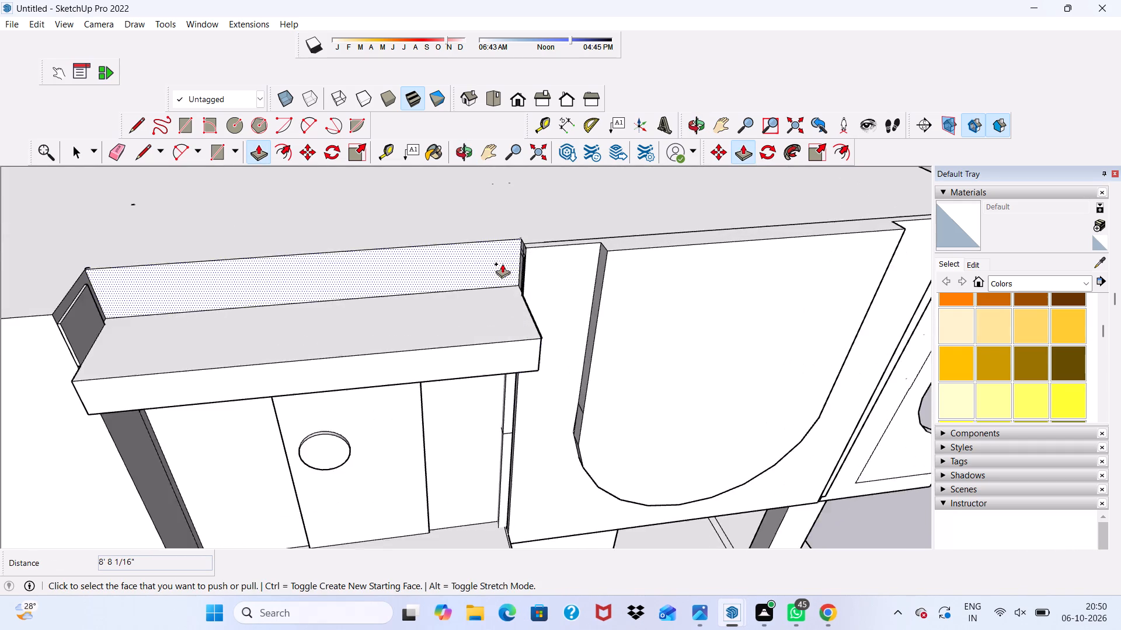
scroll(502, 264, "up", 4)
middle_click_drag(521, 253, 612, 247)
scroll(544, 270, "up", 2)
scroll(541, 268, "down", 3)
middle_click_drag(559, 297, 557, 297)
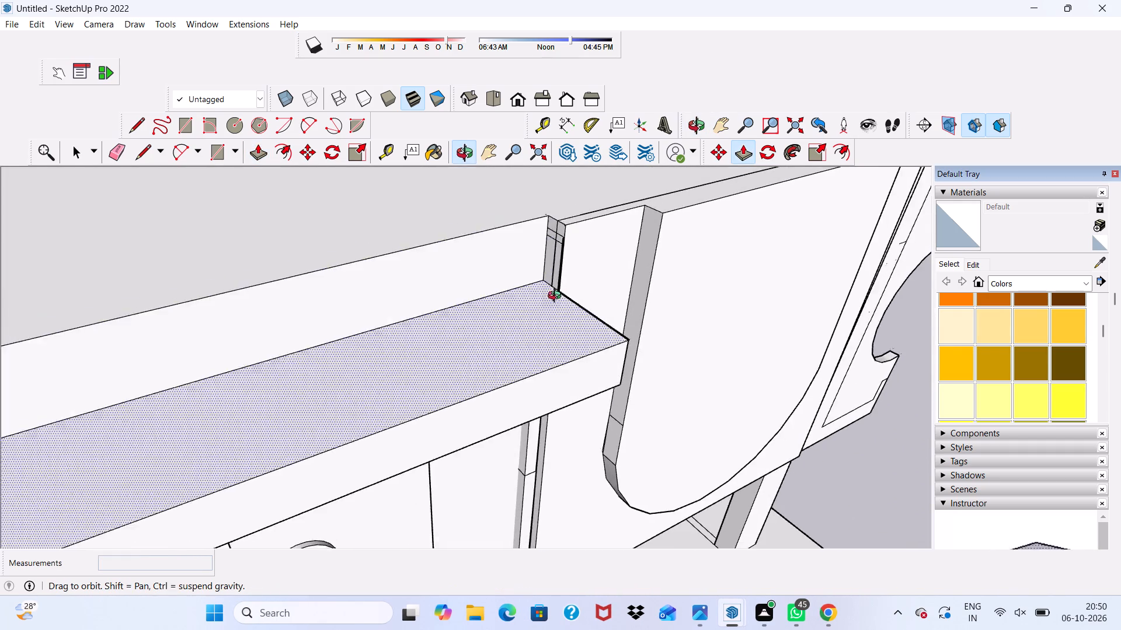
middle_click_drag(557, 297, 546, 151)
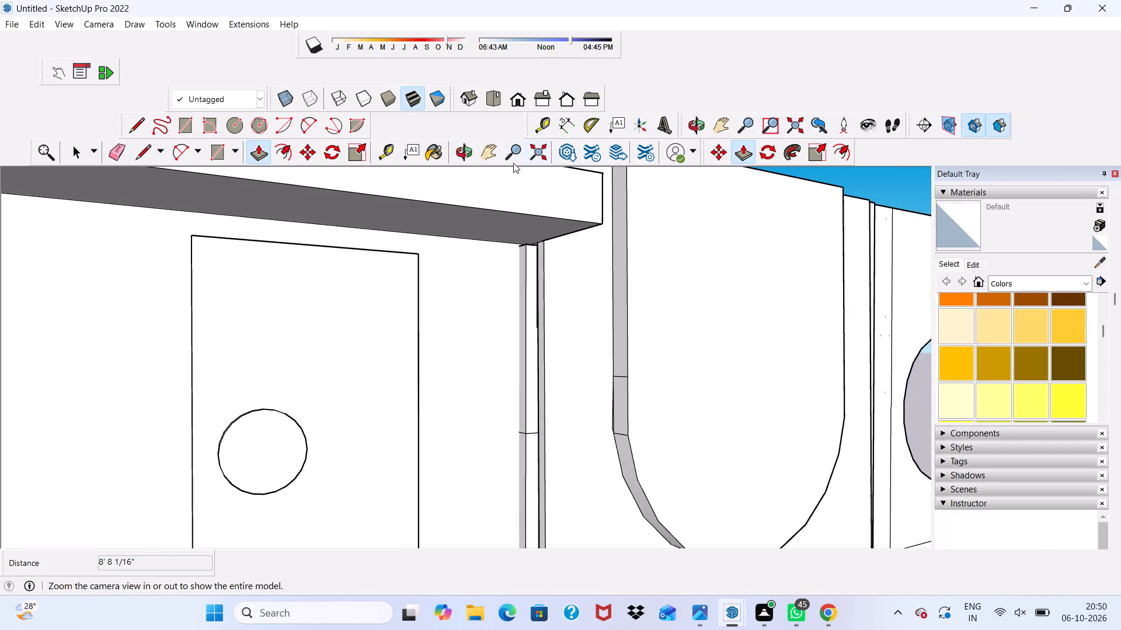
scroll(496, 167, "down", 16)
key("space")
middle_click_drag(447, 209, 298, 306)
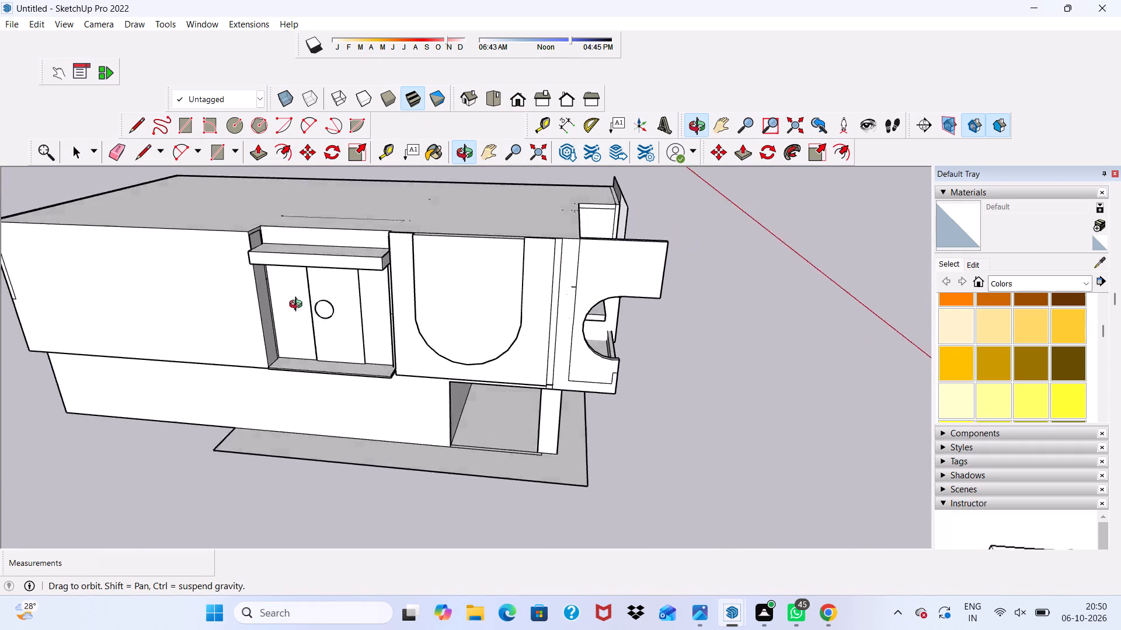
middle_click_drag(298, 306, 438, 261)
middle_click(443, 261)
scroll(426, 339, "up", 6)
scroll(374, 362, "down", 1)
middle_click_drag(374, 362, 367, 390)
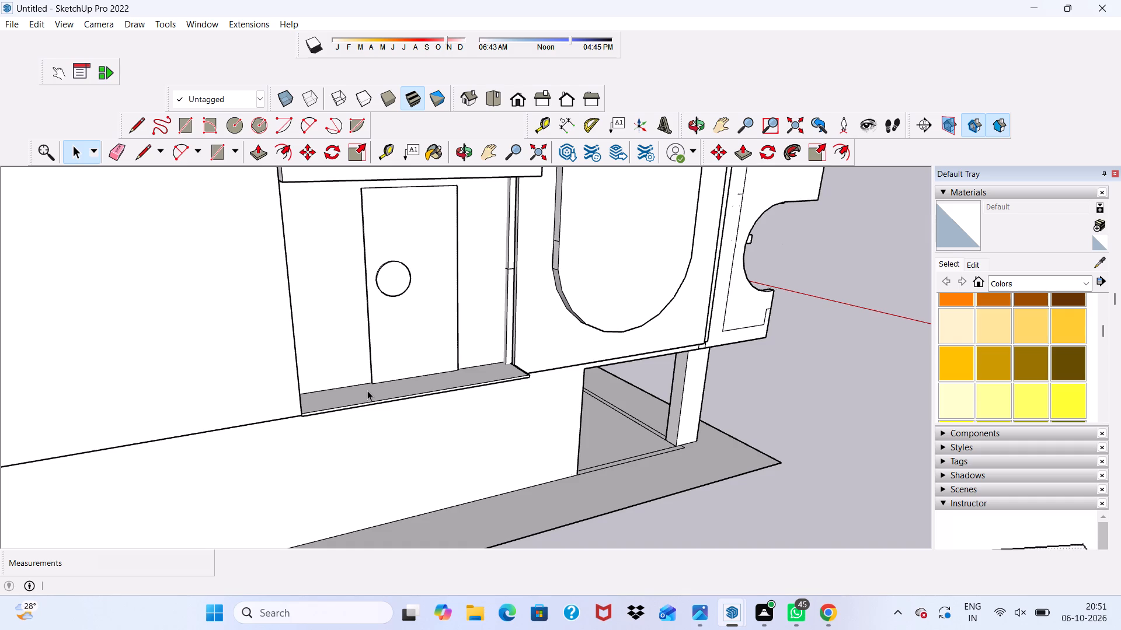
scroll(25, 435, "down", 2)
scroll(25, 435, "up", 1)
scroll(25, 435, "down", 2)
scroll(137, 389, "down", 3)
scroll(192, 414, "up", 1)
scroll(196, 412, "down", 1)
scroll(211, 404, "up", 1)
scroll(193, 358, "down", 5)
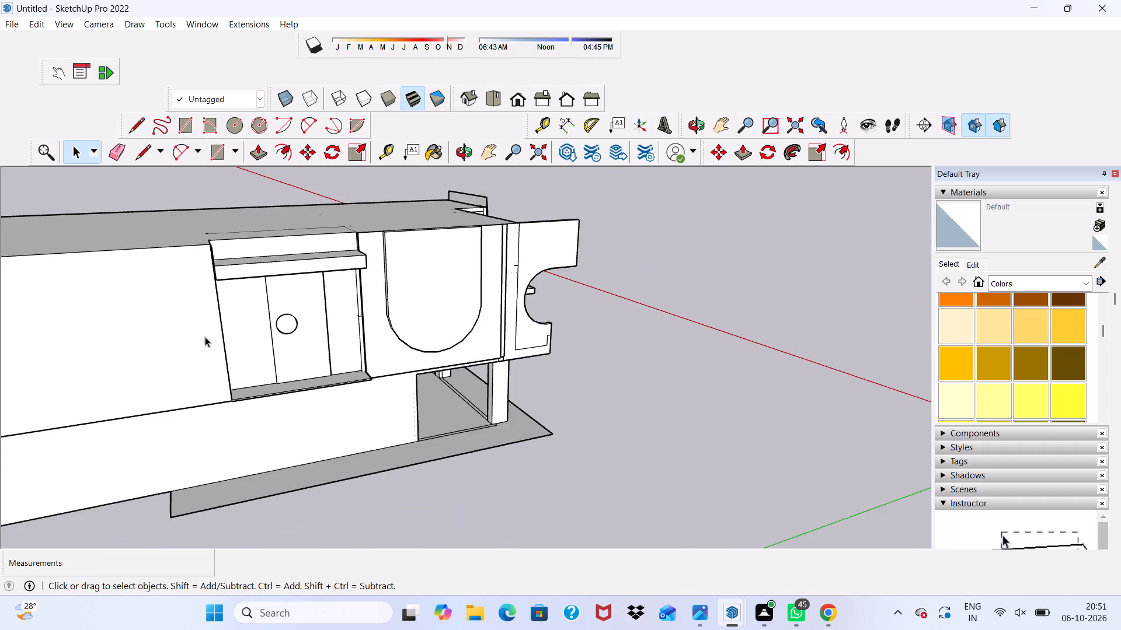
Draw a rectangle about 23' 7" by 21' 9" on the long front wall beside the recess, from the recess's top corner to the wall's bottom edge.
scroll(205, 337, "up", 1)
middle_click(206, 337)
scroll(208, 337, "down", 4)
scroll(208, 337, "up", 1)
scroll(208, 337, "down", 5)
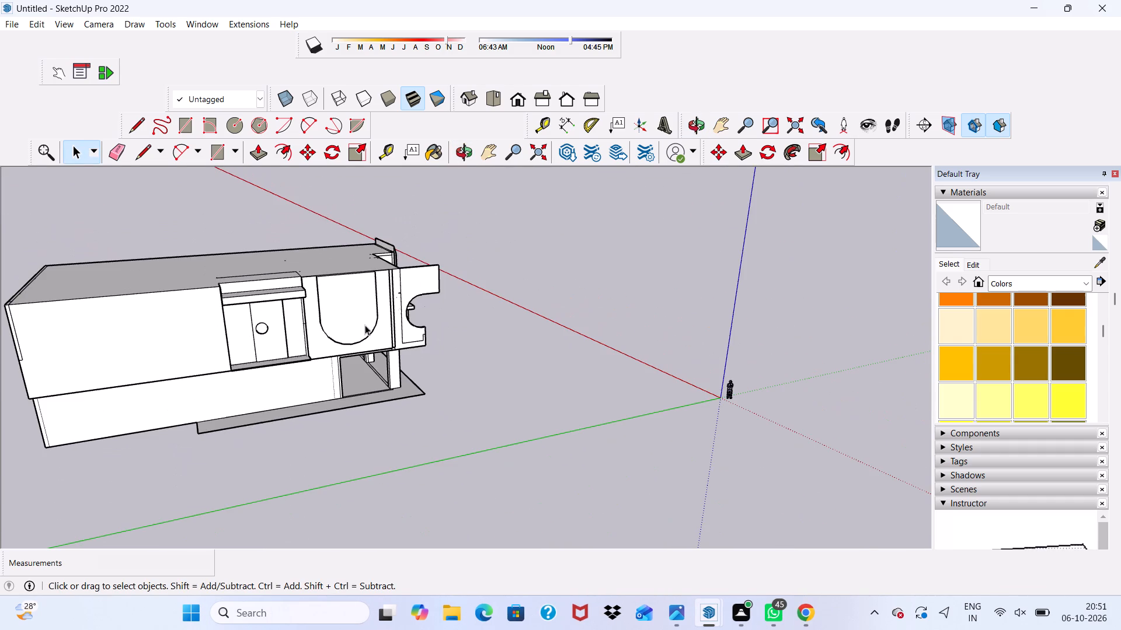
scroll(267, 304, "down", 4)
left_click(183, 112)
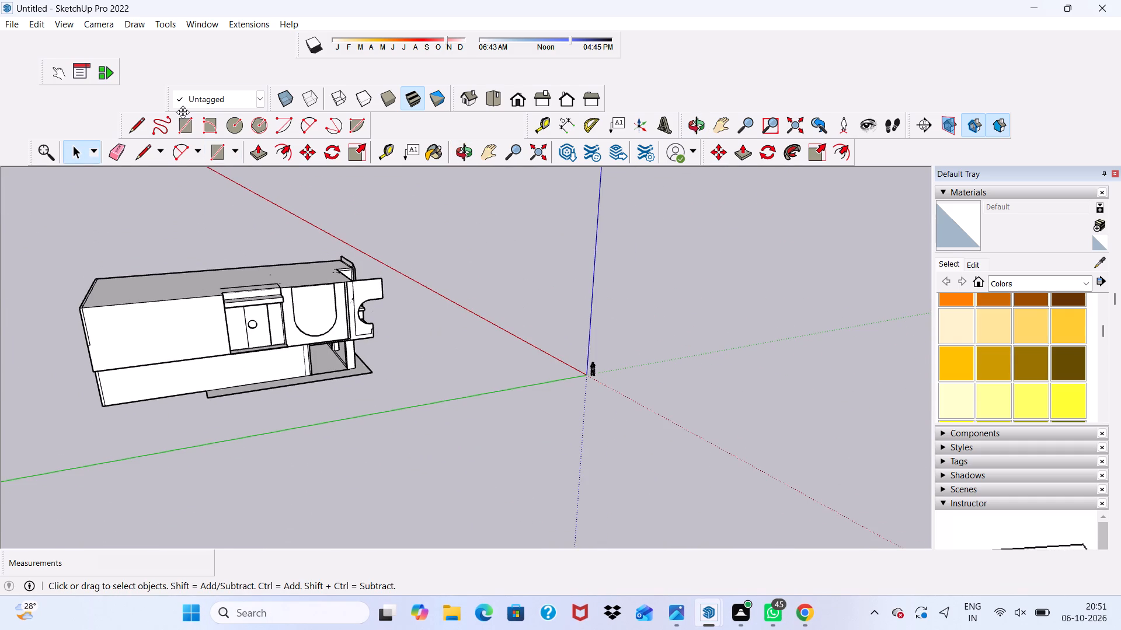
scroll(245, 352, "up", 6)
left_click(176, 123)
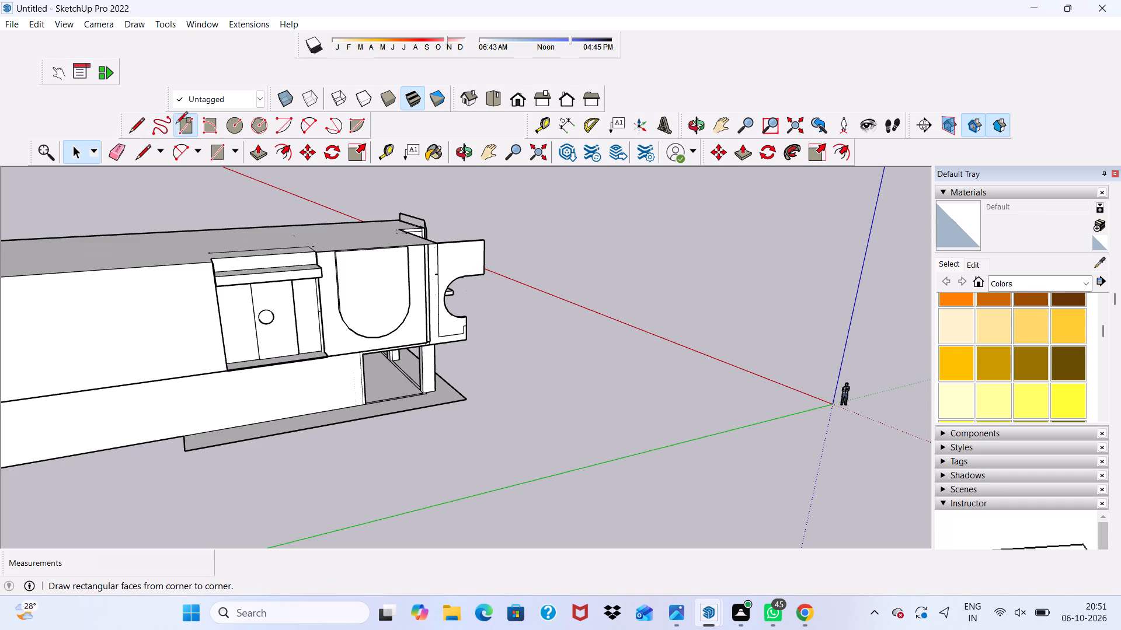
scroll(220, 295, "up", 2)
left_click(205, 258)
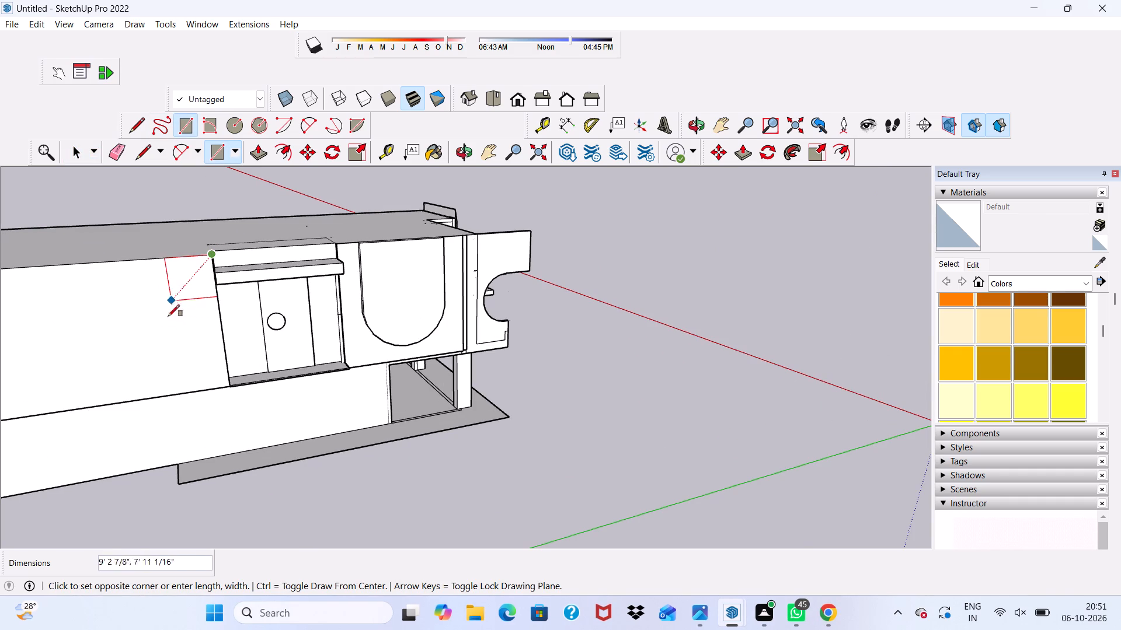
left_click(90, 407)
scroll(100, 361, "down", 2)
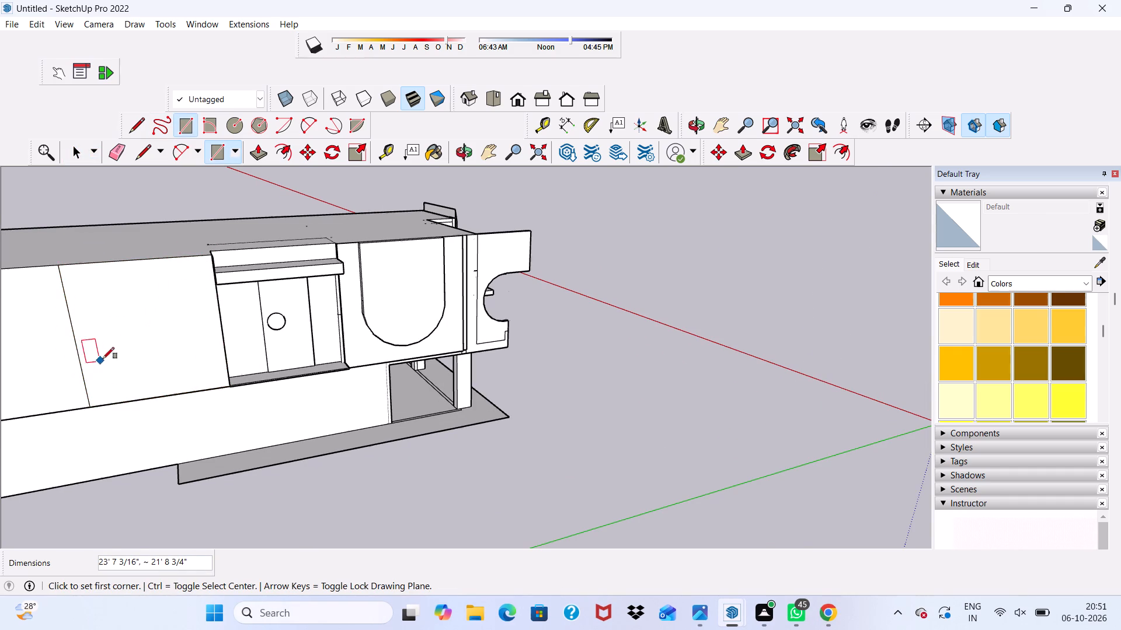
scroll(103, 359, "down", 1)
key("space")
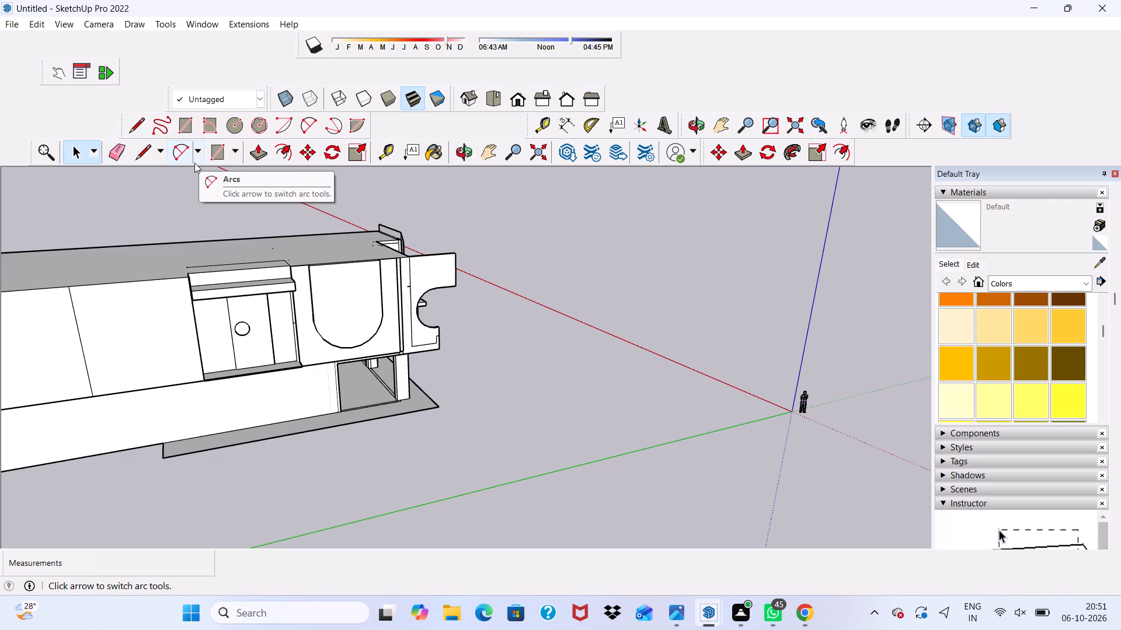
Draw a narrow upright rectangle about 1' 3" wide near the top of the wall section, just inside its dividing line away from the recess.
scroll(194, 164, "up", 2)
scroll(187, 154, "down", 1)
scroll(185, 154, "up", 1)
scroll(184, 155, "down", 3)
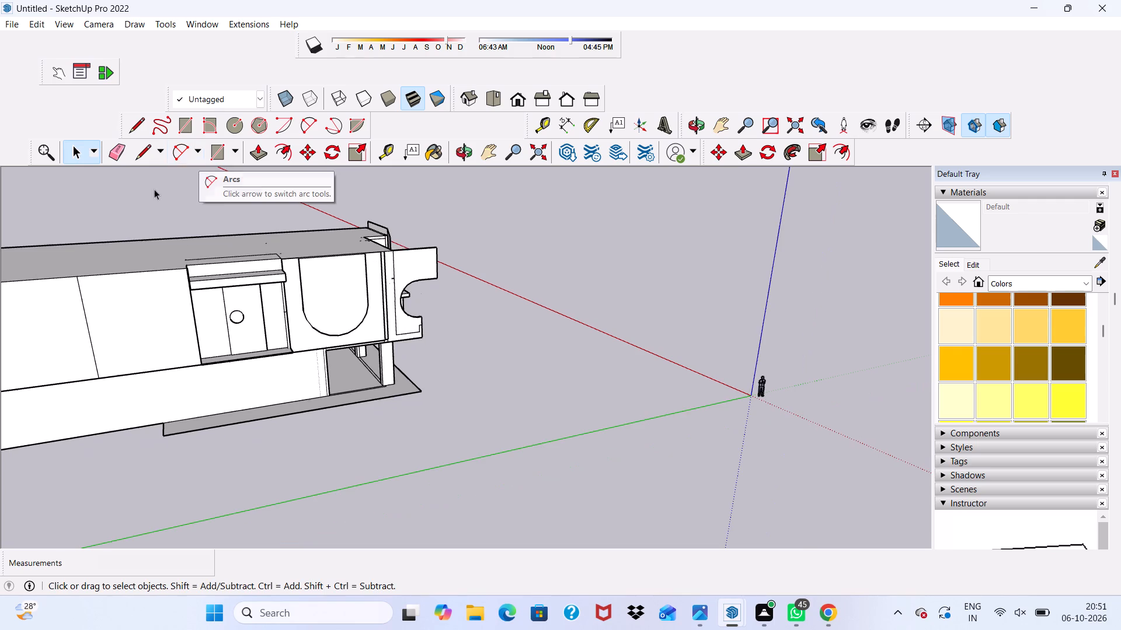
scroll(156, 304, "up", 2)
middle_click_drag(156, 304, 152, 267)
scroll(156, 304, "down", 1)
middle_click(152, 265)
scroll(151, 261, "up", 2)
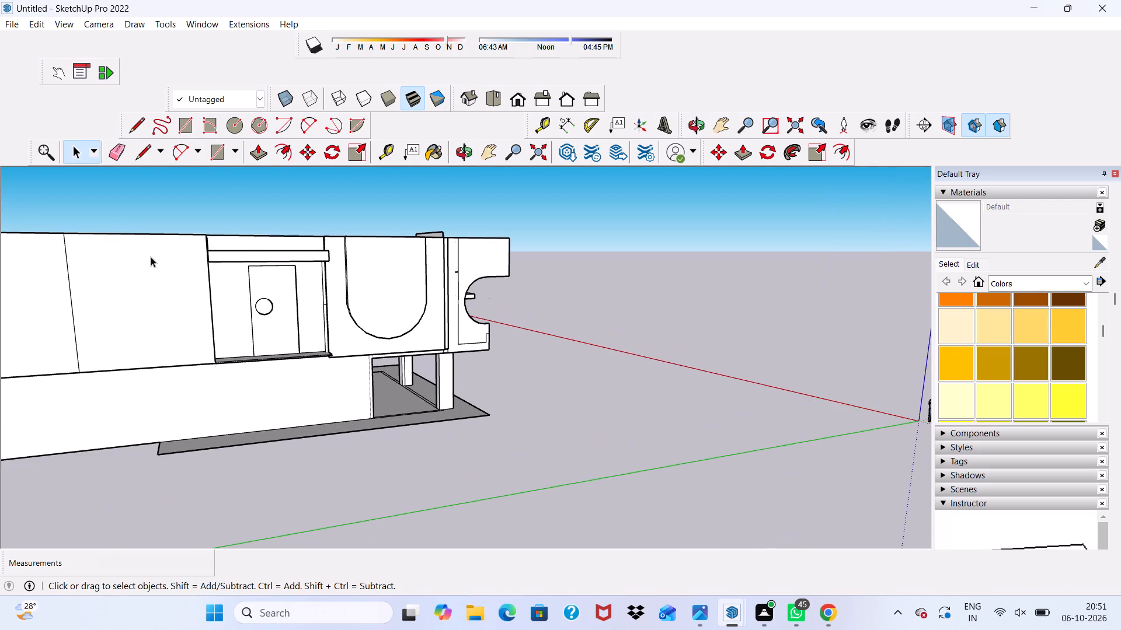
key("space")
scroll(126, 268, "up", 2)
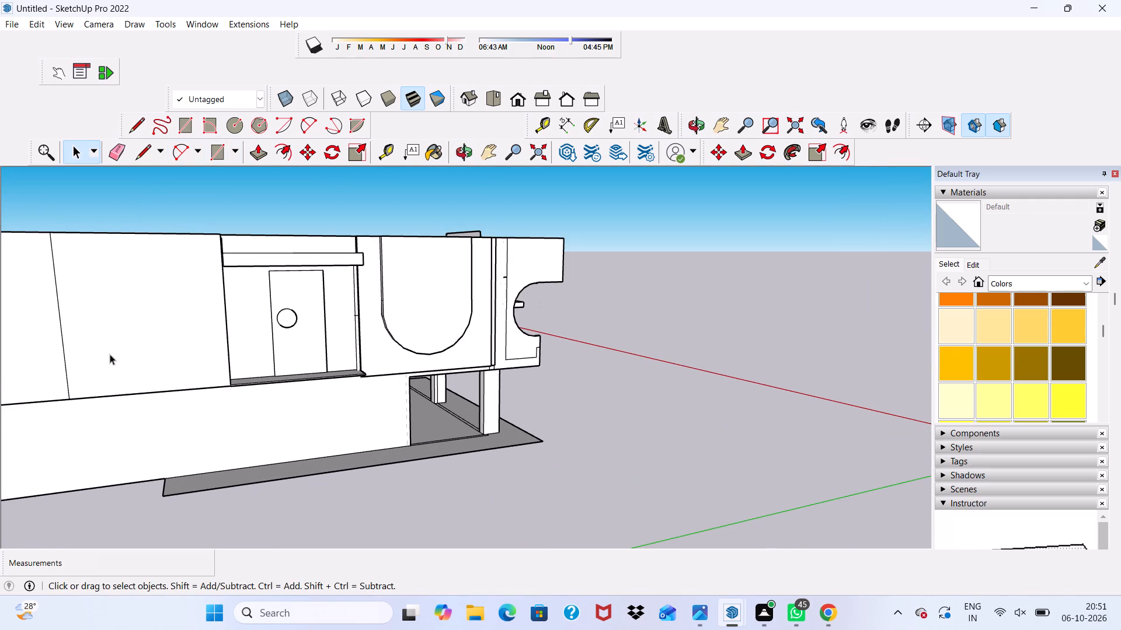
scroll(110, 354, "up", 2)
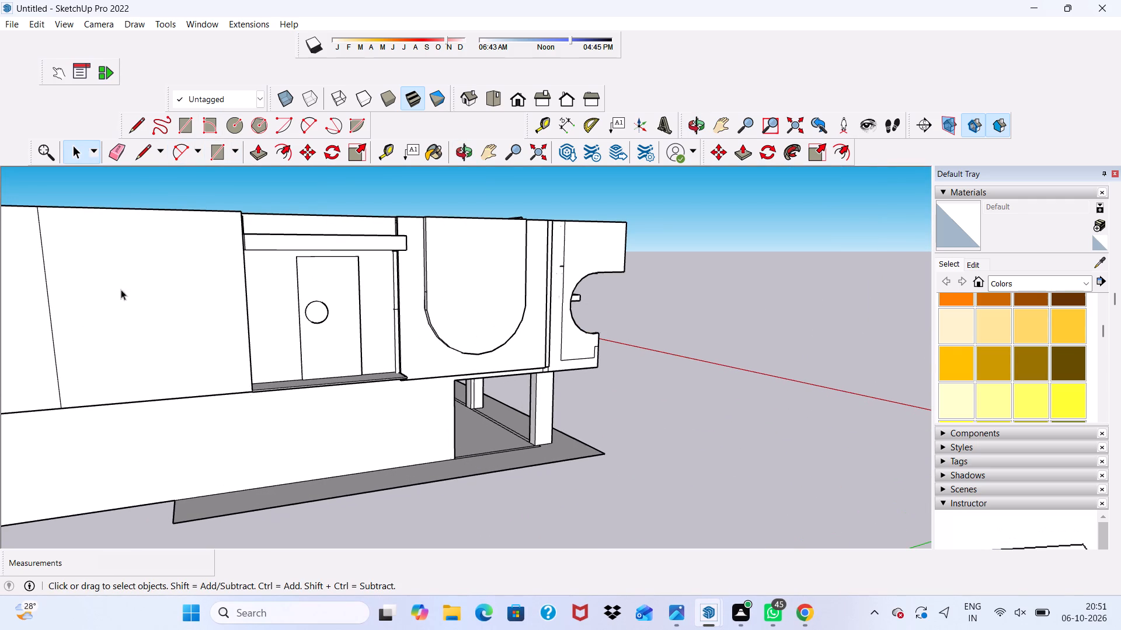
left_click(178, 126)
scroll(39, 284, "up", 3)
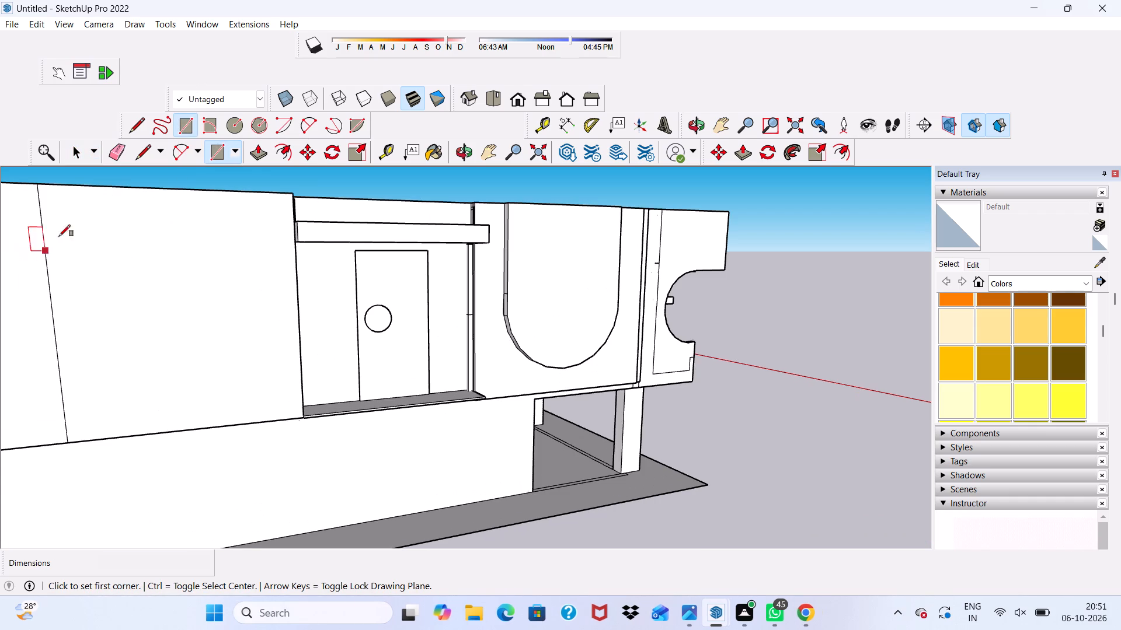
left_click(54, 204)
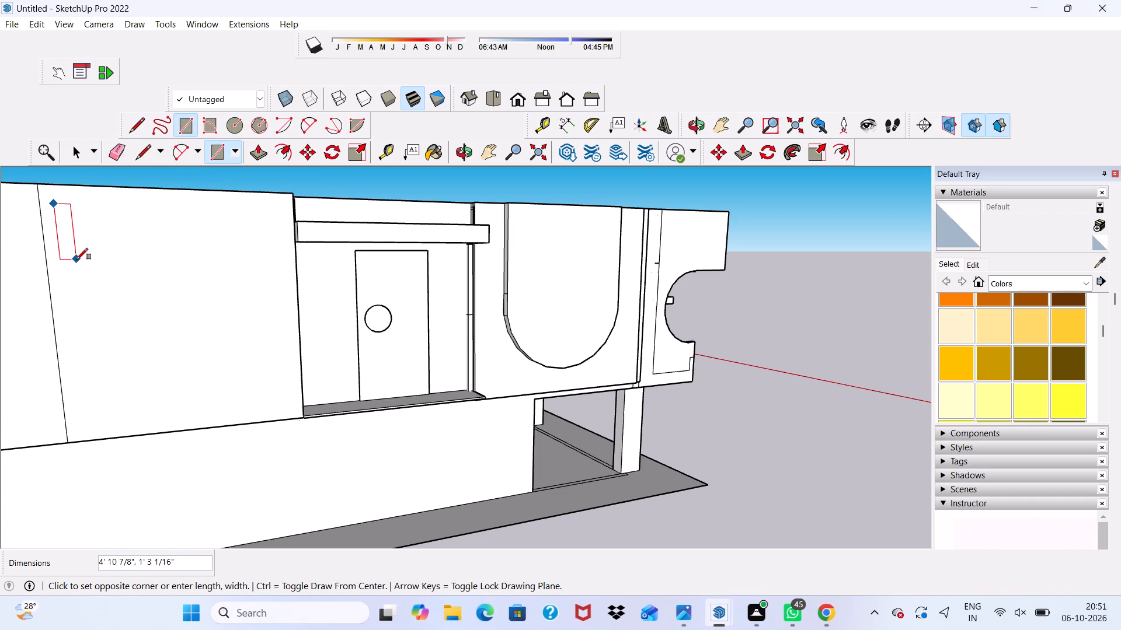
left_click(76, 256)
key("space")
scroll(158, 121, "up", 2)
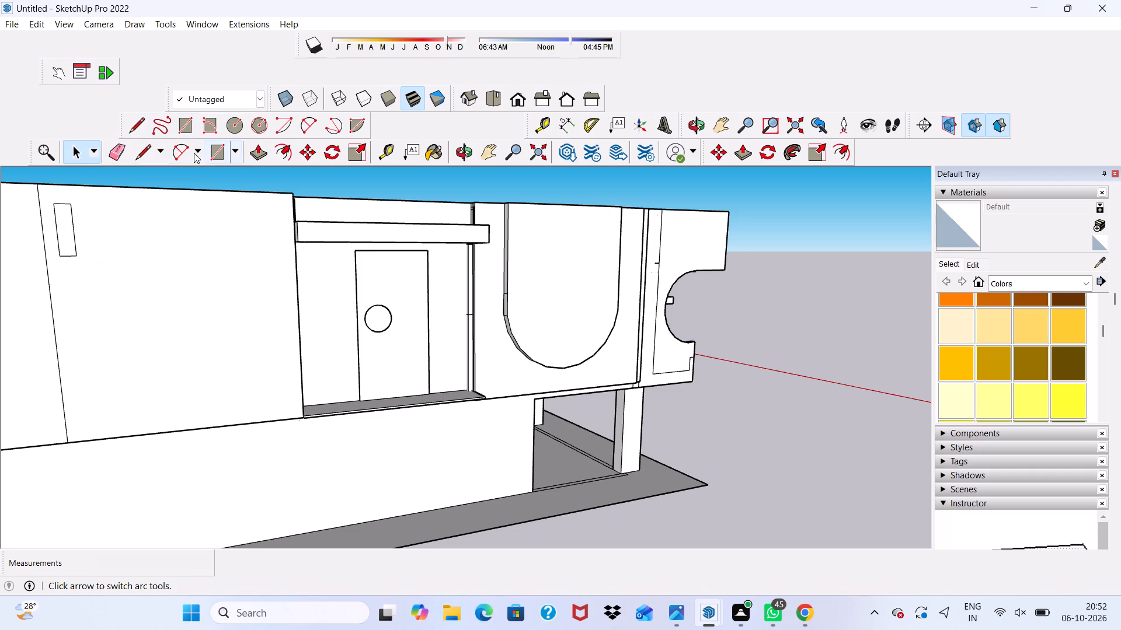
Cap the narrow rectangle with outward 2 Point Arcs, about 6" bulge at its top and about 7 3/4" at its bottom.
left_click(182, 148)
scroll(78, 231, "up", 6)
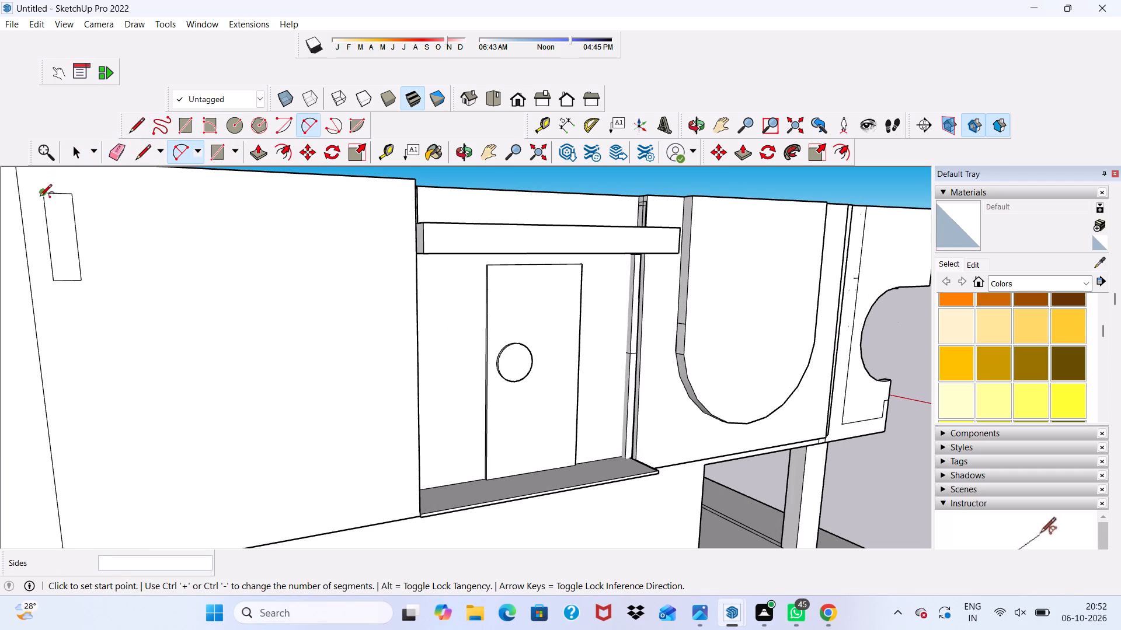
left_click(41, 192)
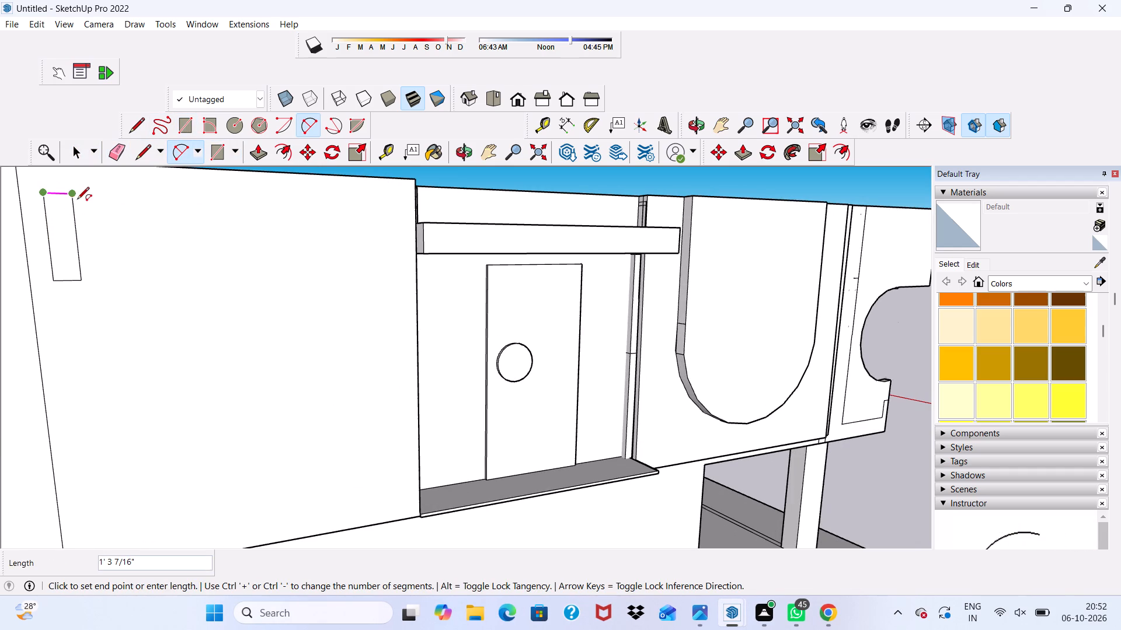
left_click(69, 194)
scroll(58, 181, "up", 3)
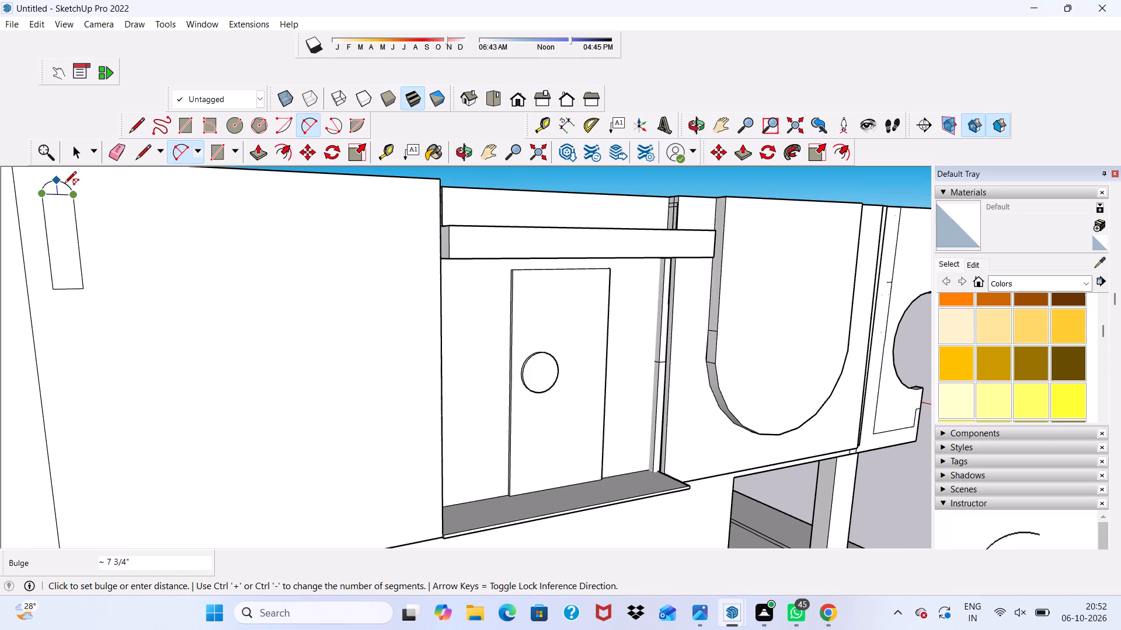
scroll(64, 184, "up", 4)
left_click(67, 188)
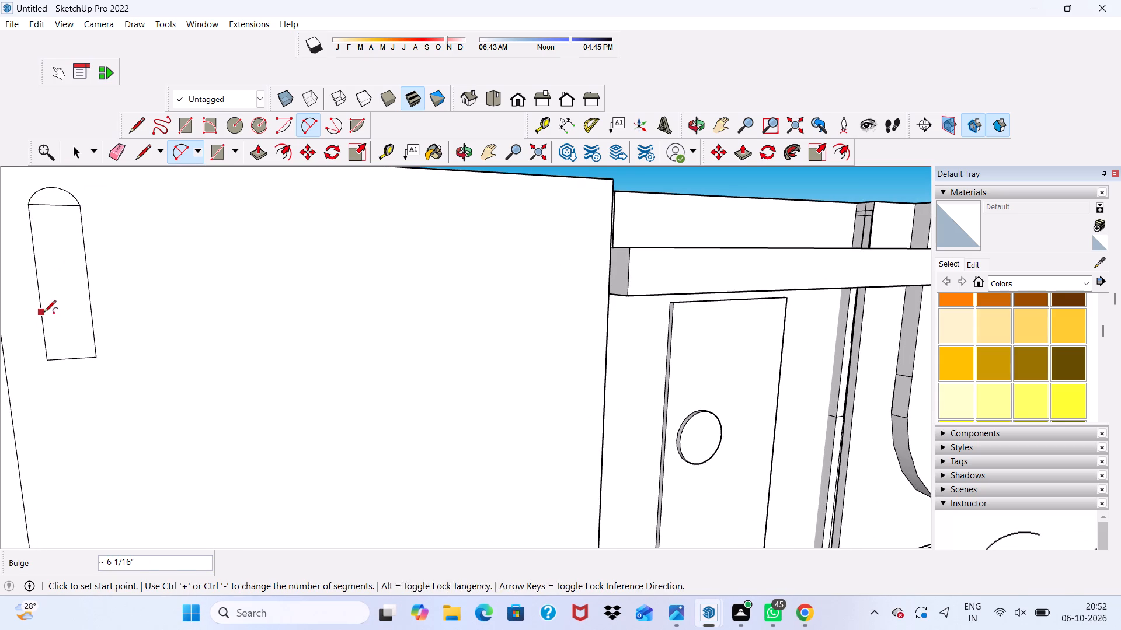
left_click(48, 361)
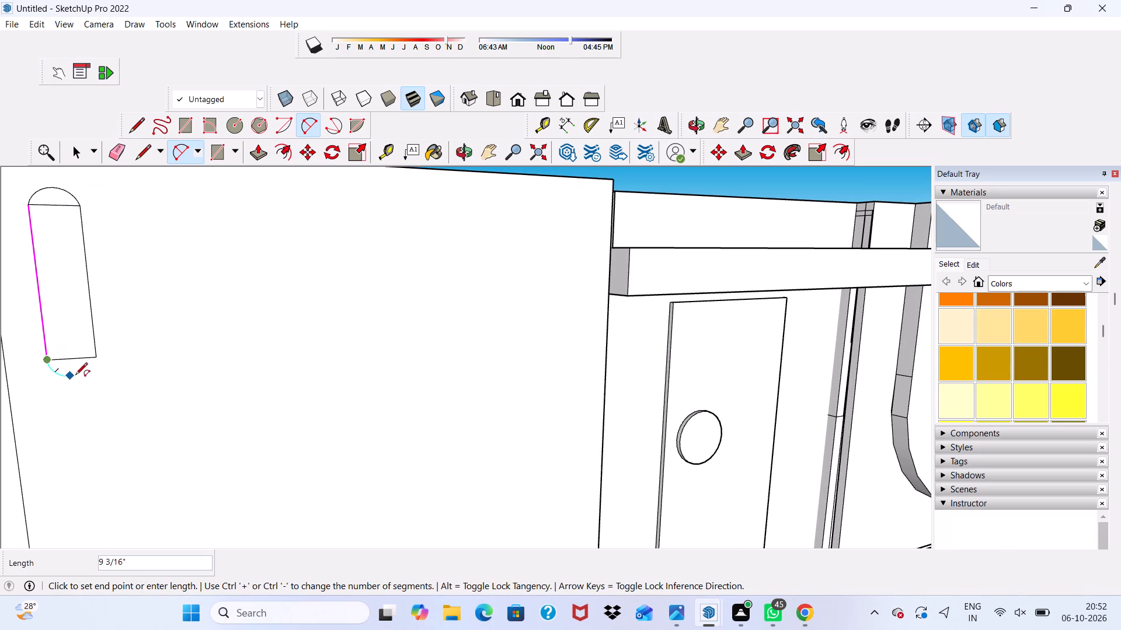
left_click(92, 360)
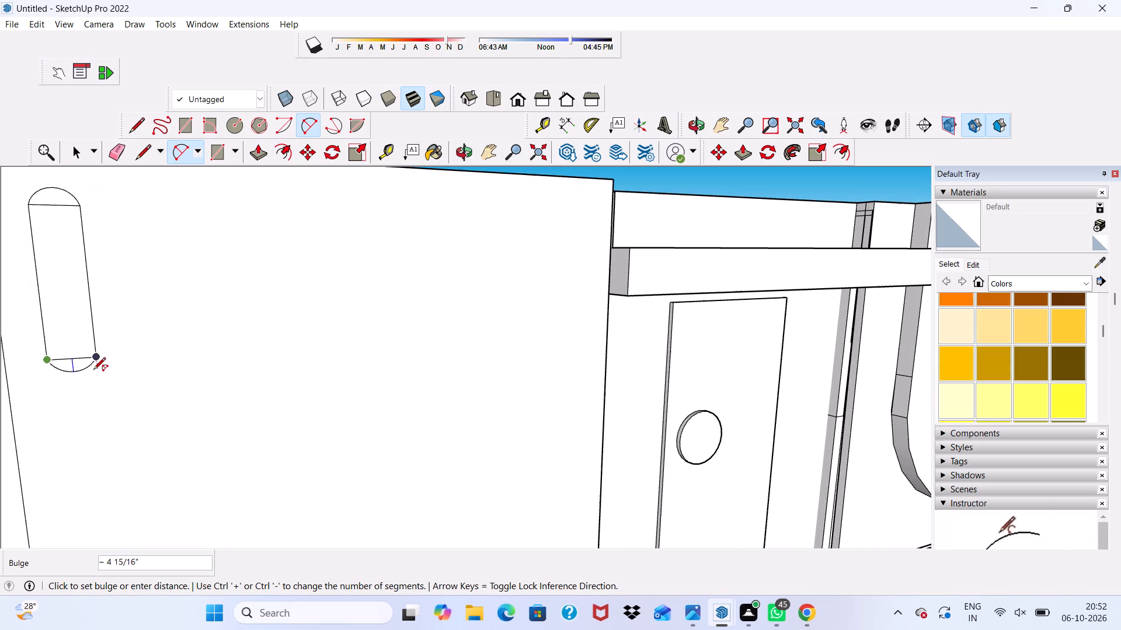
left_click(92, 375)
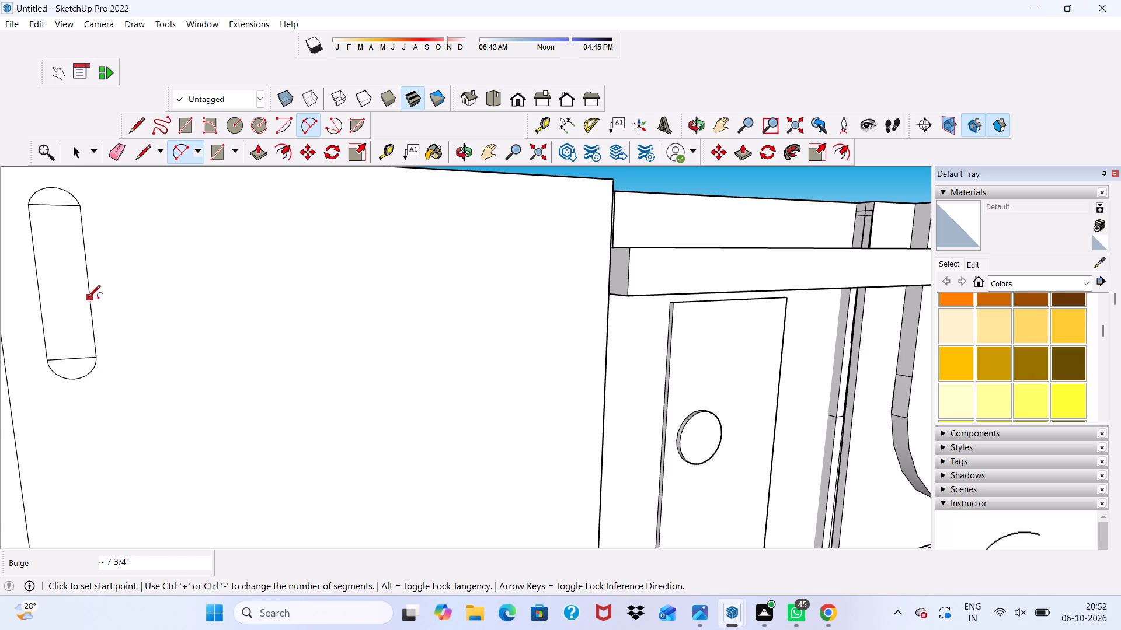
key("space")
Erase the two straight lines between the arcs and the rectangle to leave one rounded slot outline.
left_click(114, 148)
left_click(48, 204)
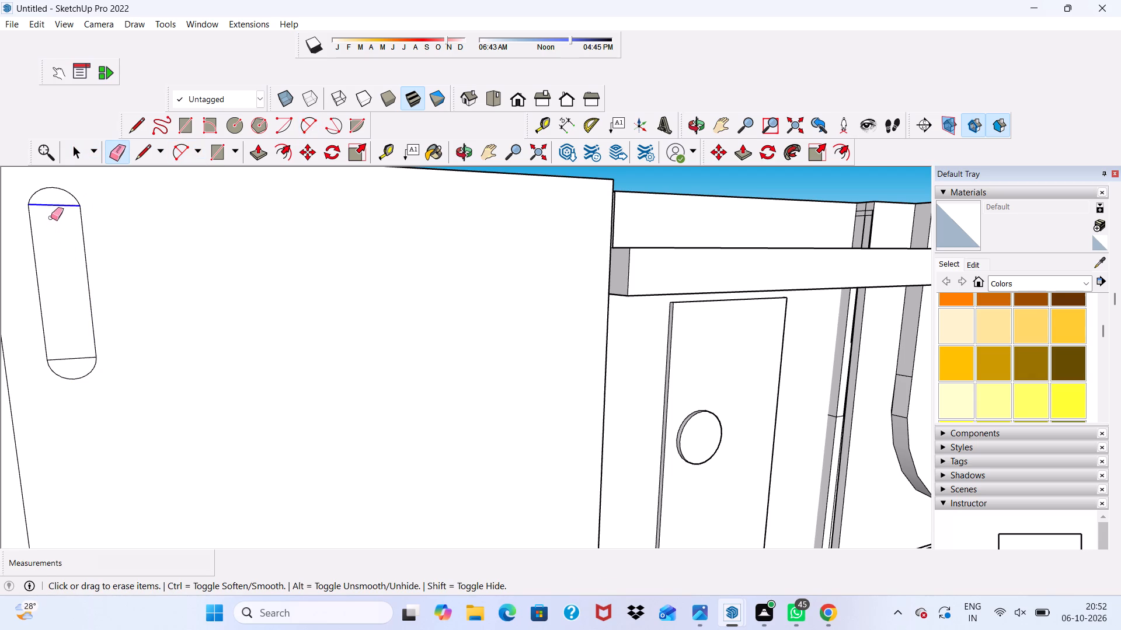
left_click(78, 356)
scroll(77, 312, "down", 6)
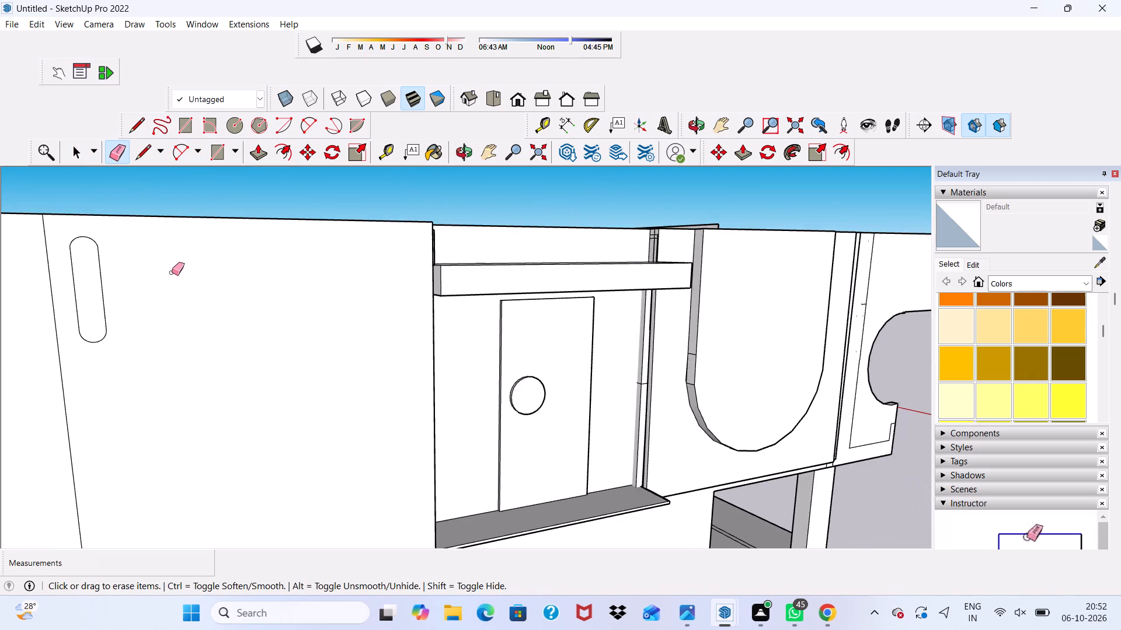
scroll(172, 272, "down", 3)
key("space")
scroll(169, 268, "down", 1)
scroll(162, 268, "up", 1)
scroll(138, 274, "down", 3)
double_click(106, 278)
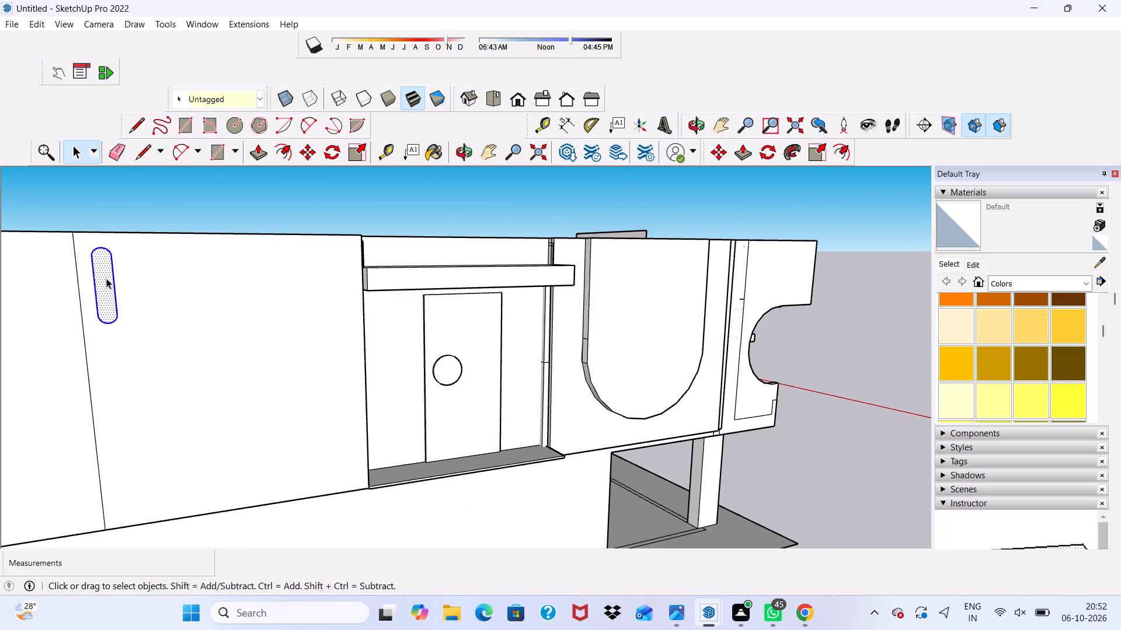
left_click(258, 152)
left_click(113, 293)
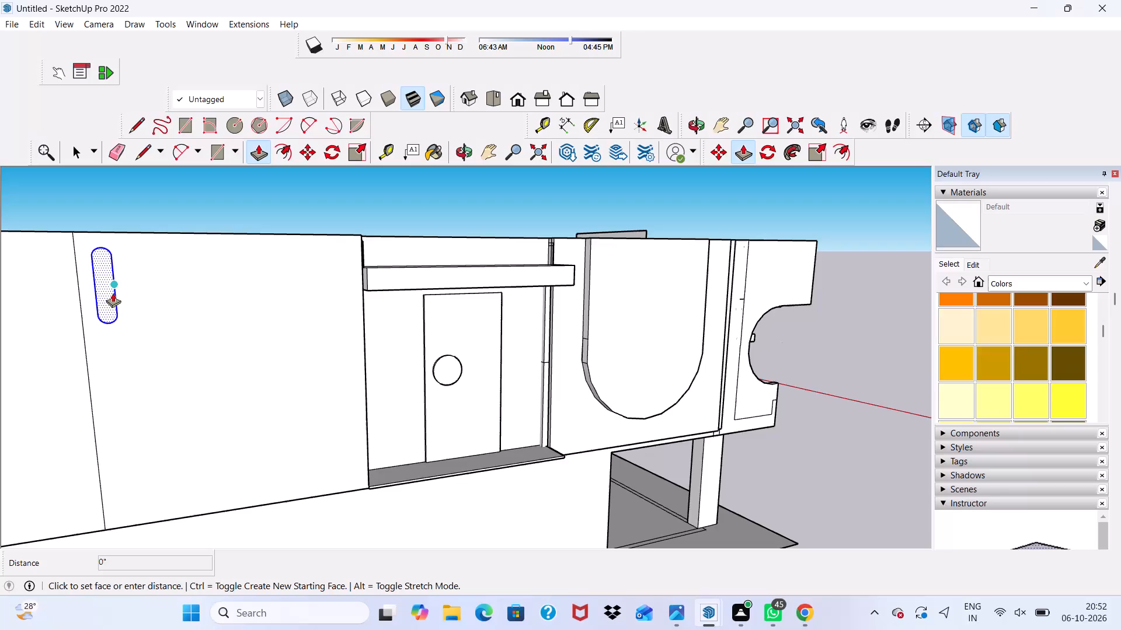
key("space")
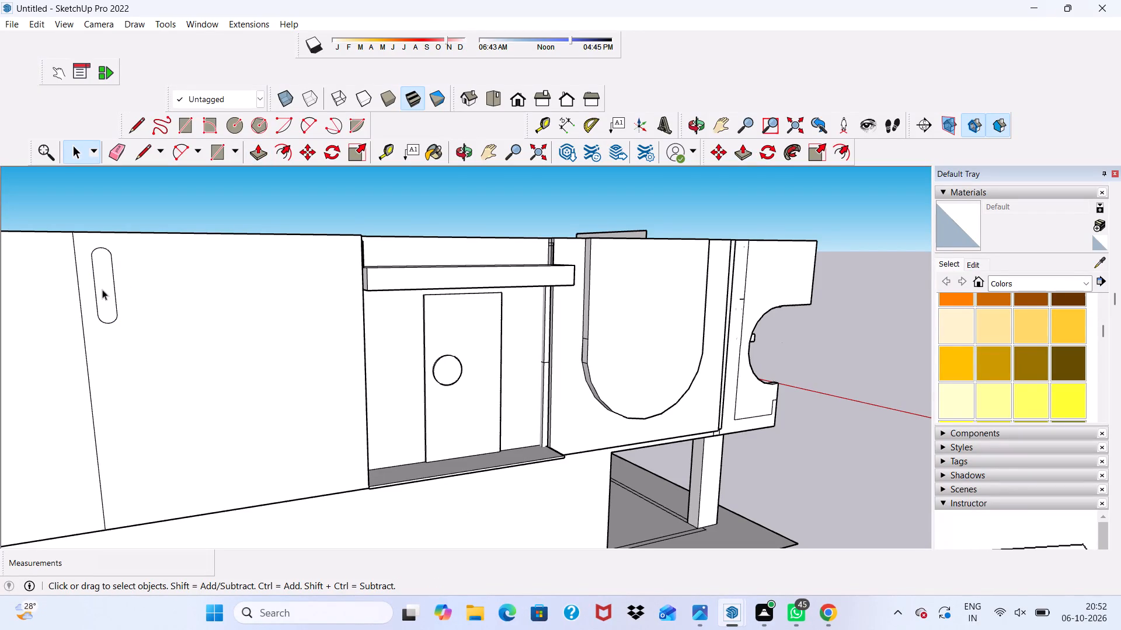
Copy the rounded slot about 3' 3/8" horizontally toward the recess and multiply the copy by 6 to form an evenly spaced row.
double_click(102, 289)
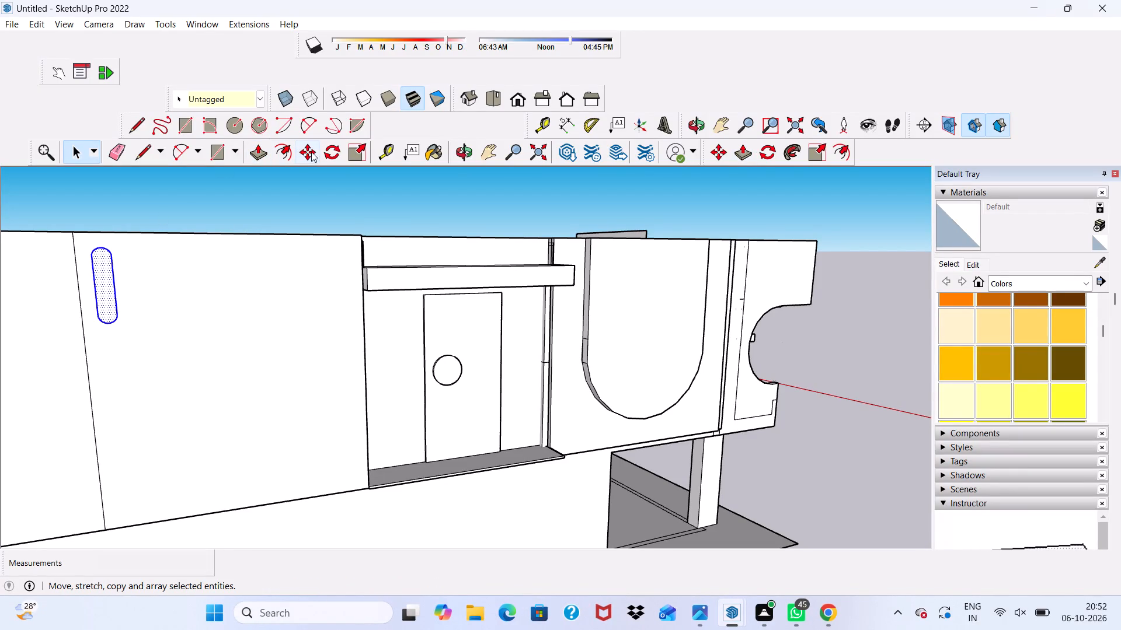
left_click(303, 148)
left_click(107, 288)
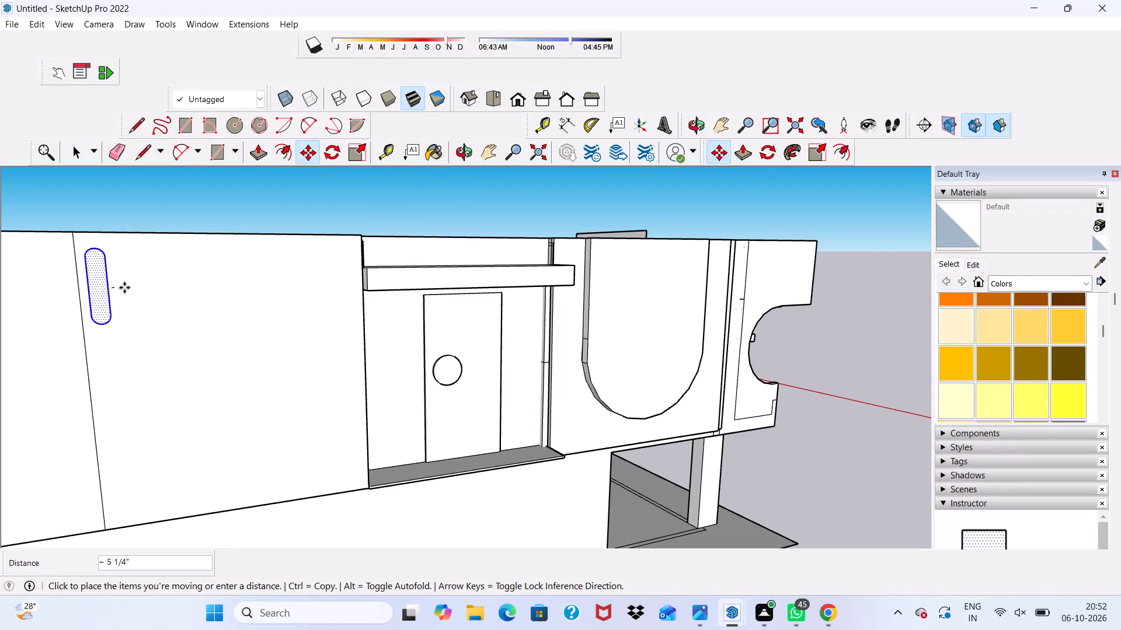
left_click(158, 282)
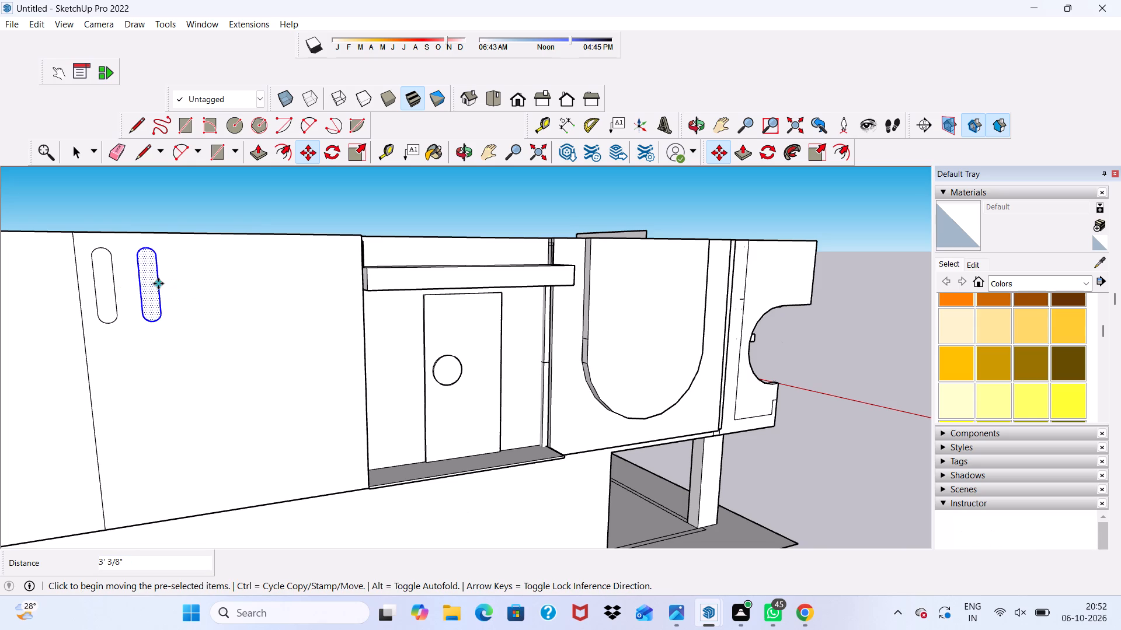
key("shift+asterisk")
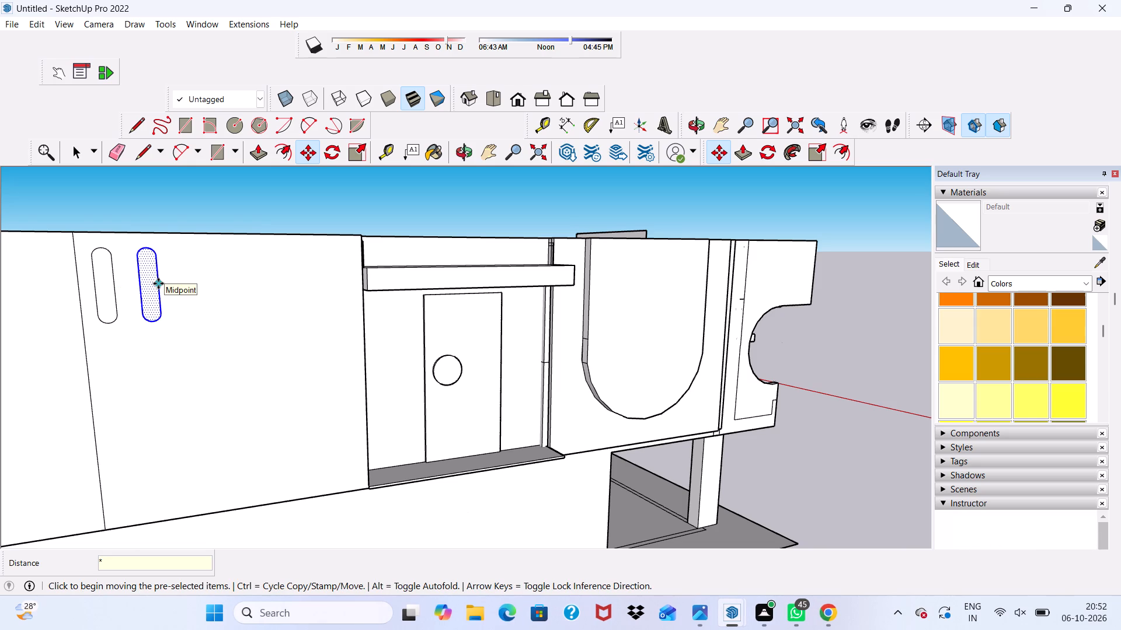
key("6")
key("Return")
Copy the first slot of the row, farthest from the recess, about 7' 2 5/16" straight down to start a second row.
scroll(158, 283, "up", 1)
scroll(192, 314, "down", 1)
scroll(192, 314, "up", 1)
scroll(192, 314, "down", 7)
middle_click_drag(206, 346, 206, 346)
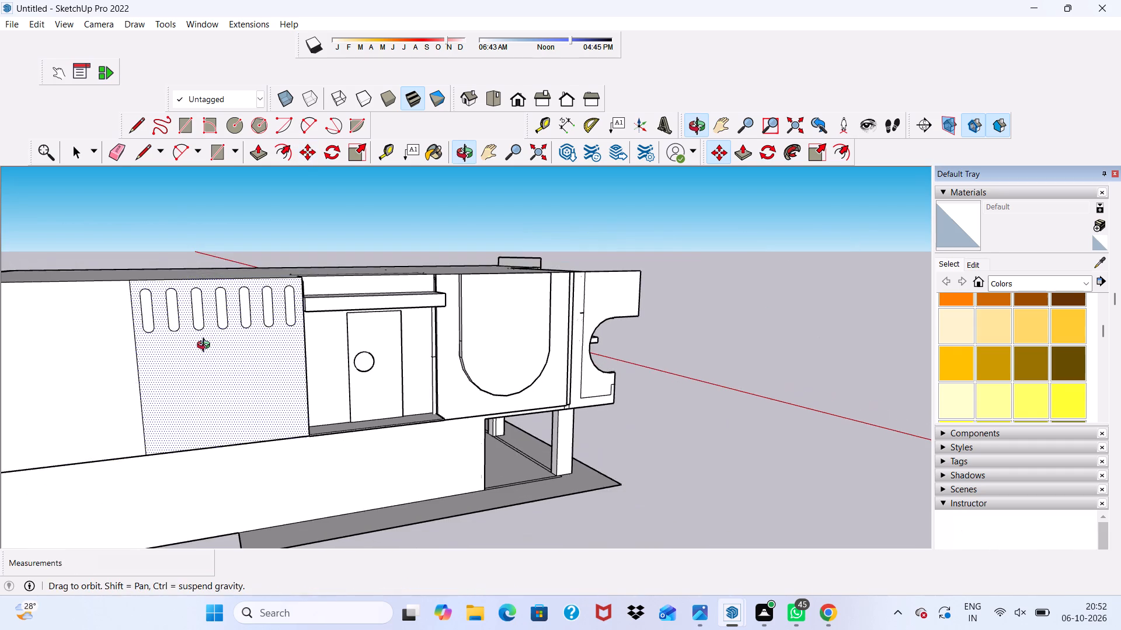
middle_click_drag(206, 346, 134, 373)
middle_click(134, 373)
middle_click(130, 373)
scroll(134, 344, "up", 8)
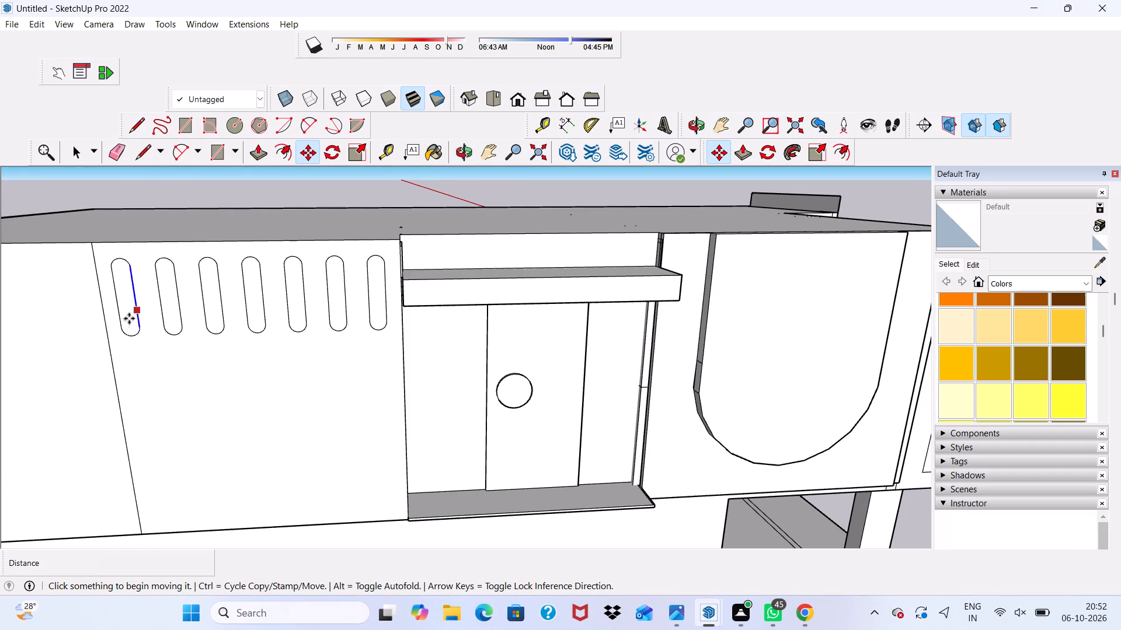
key("space")
double_click(126, 302)
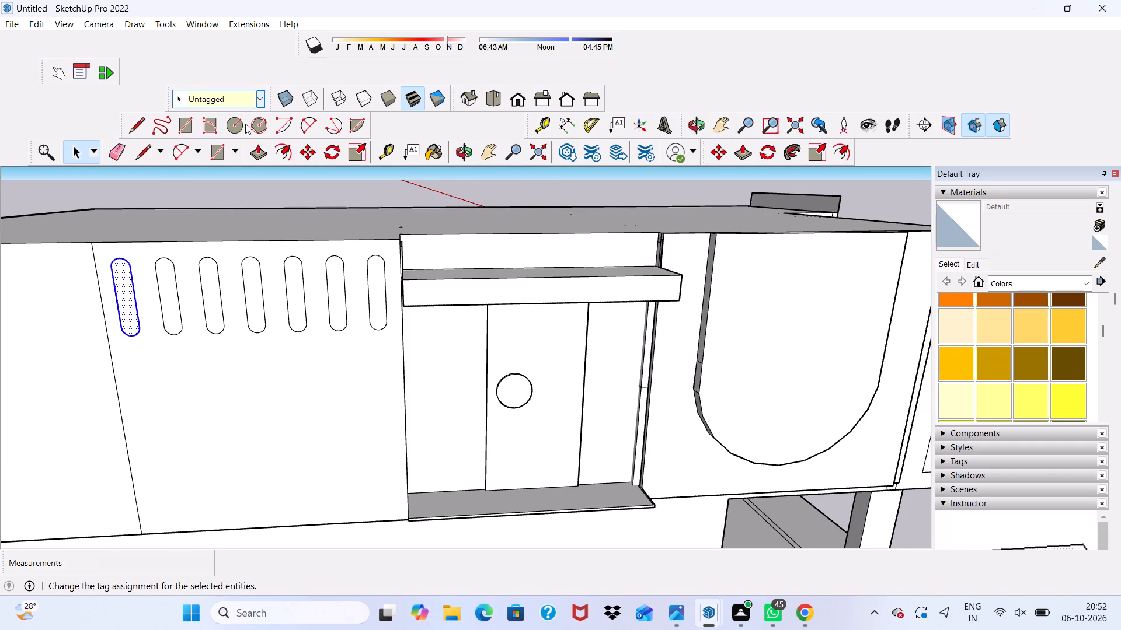
left_click(302, 150)
left_click(121, 306)
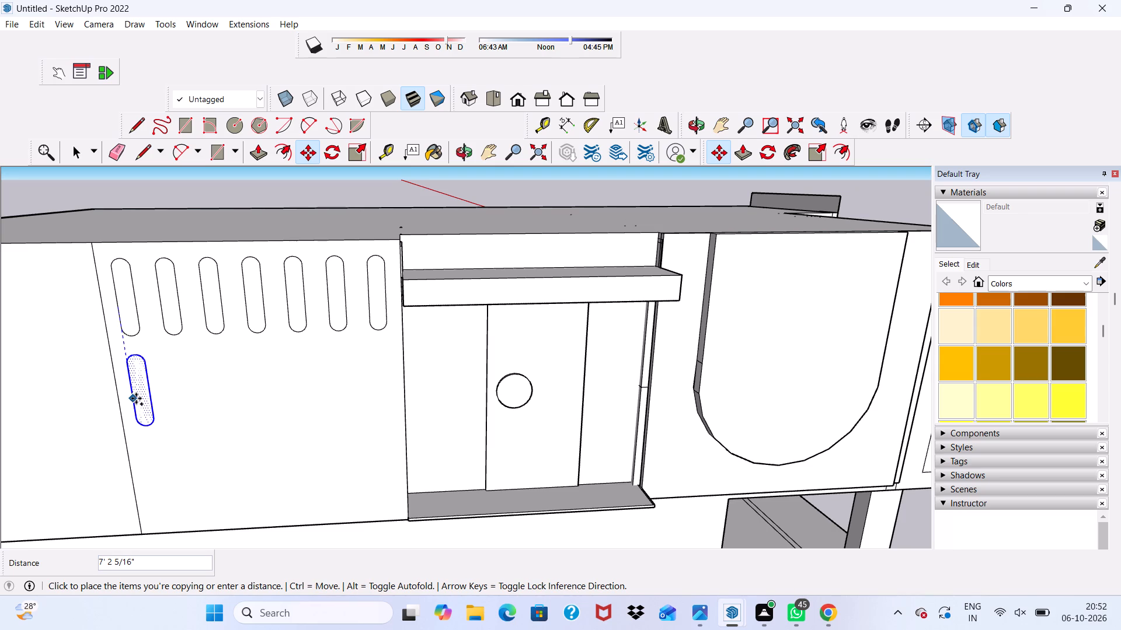
left_click(136, 398)
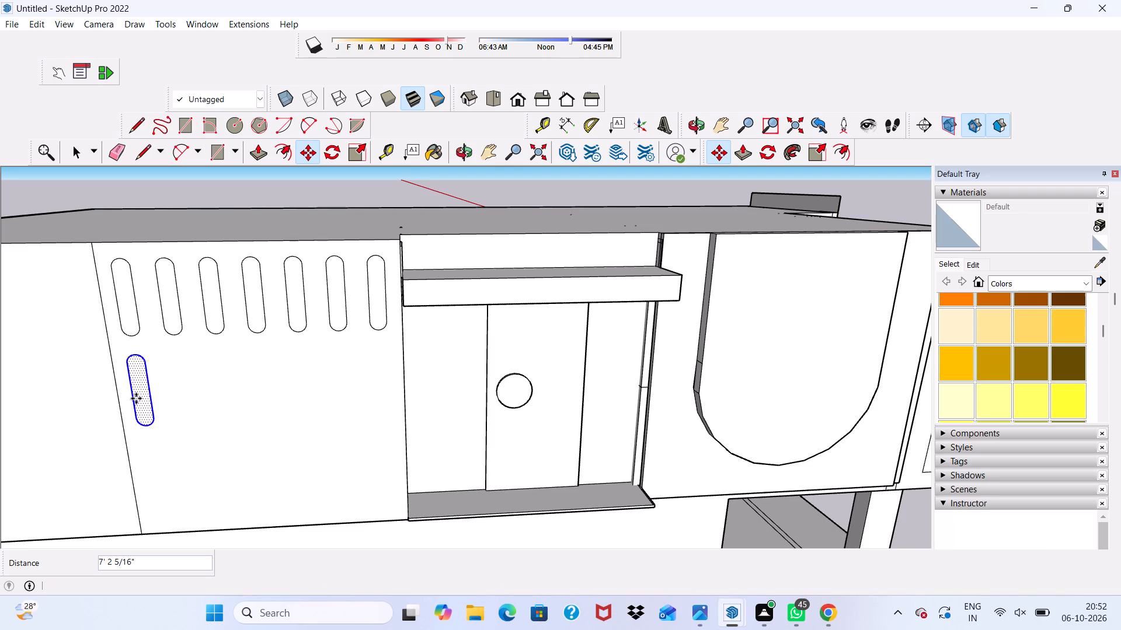
Copy the second row's first slot about 3' 1 3/16" horizontally toward the recess and multiply the copy by 7.
left_click(137, 395)
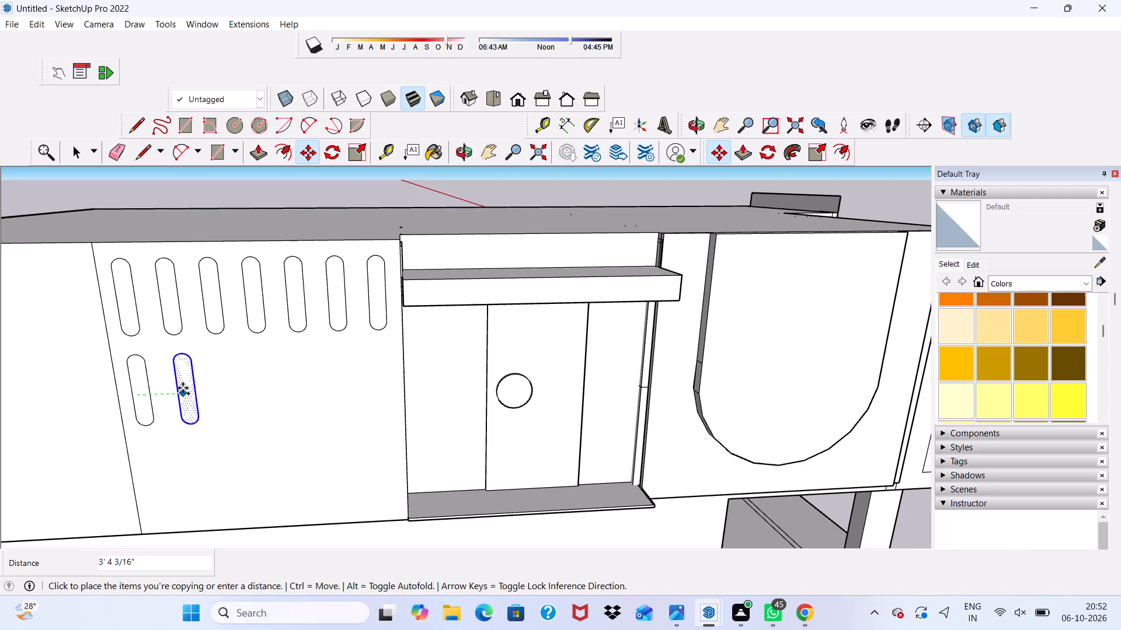
left_click(179, 386)
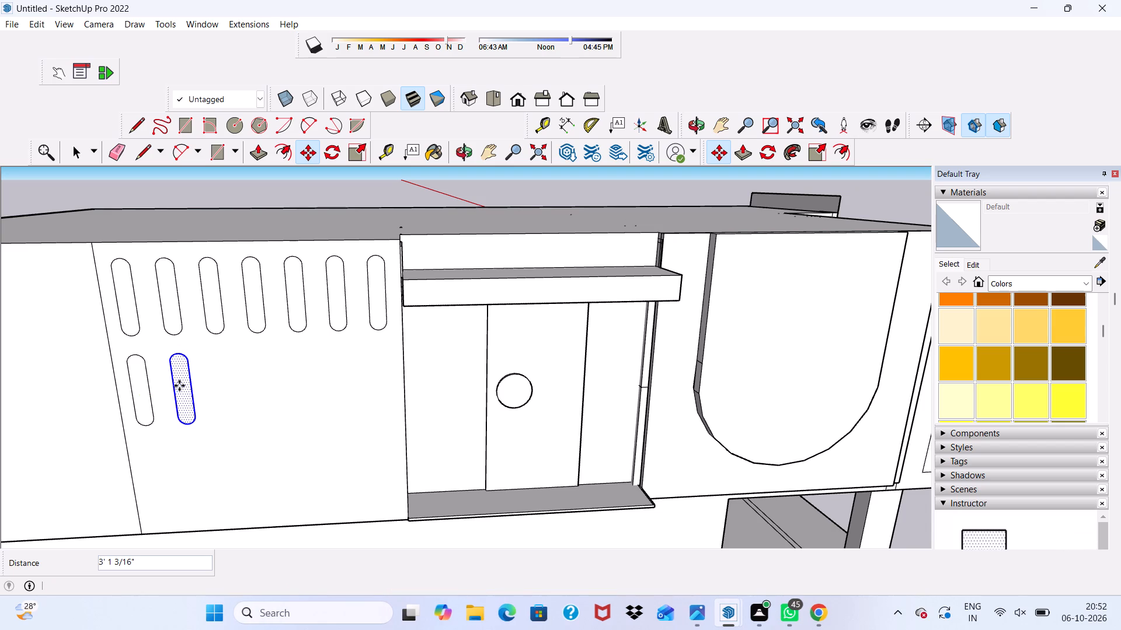
key("shift+asterisk")
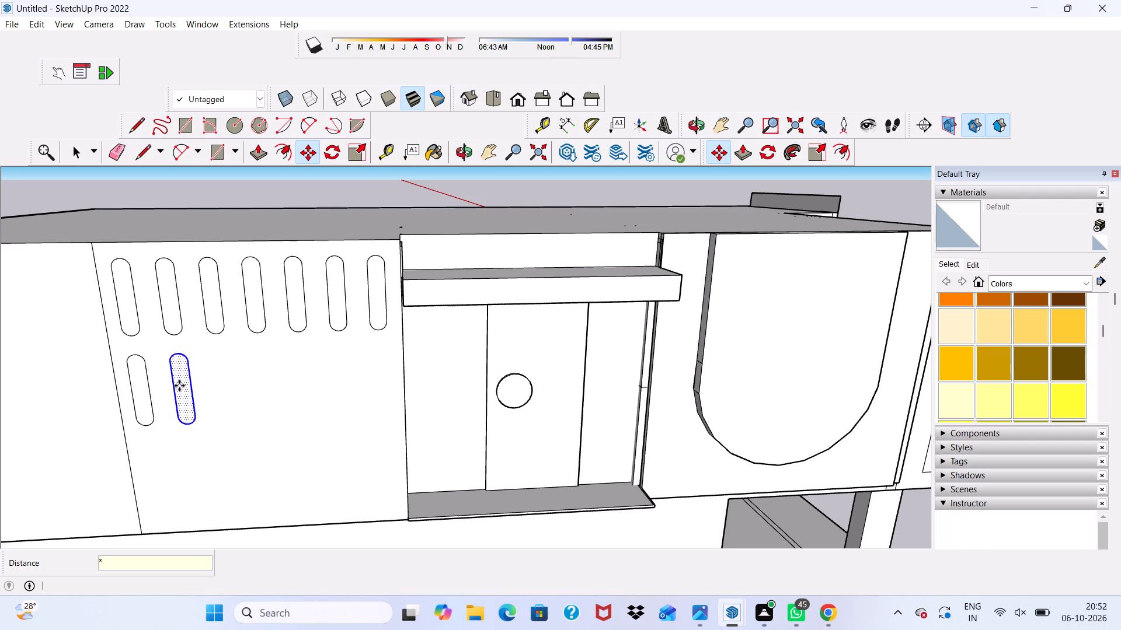
key("7")
key("Return")
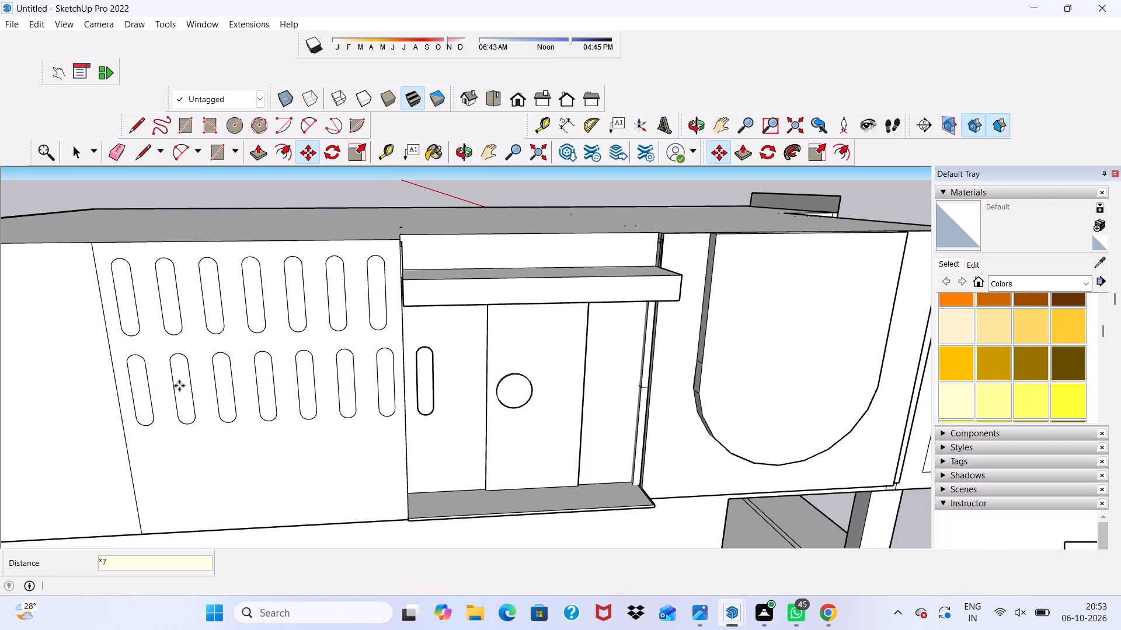
key("space")
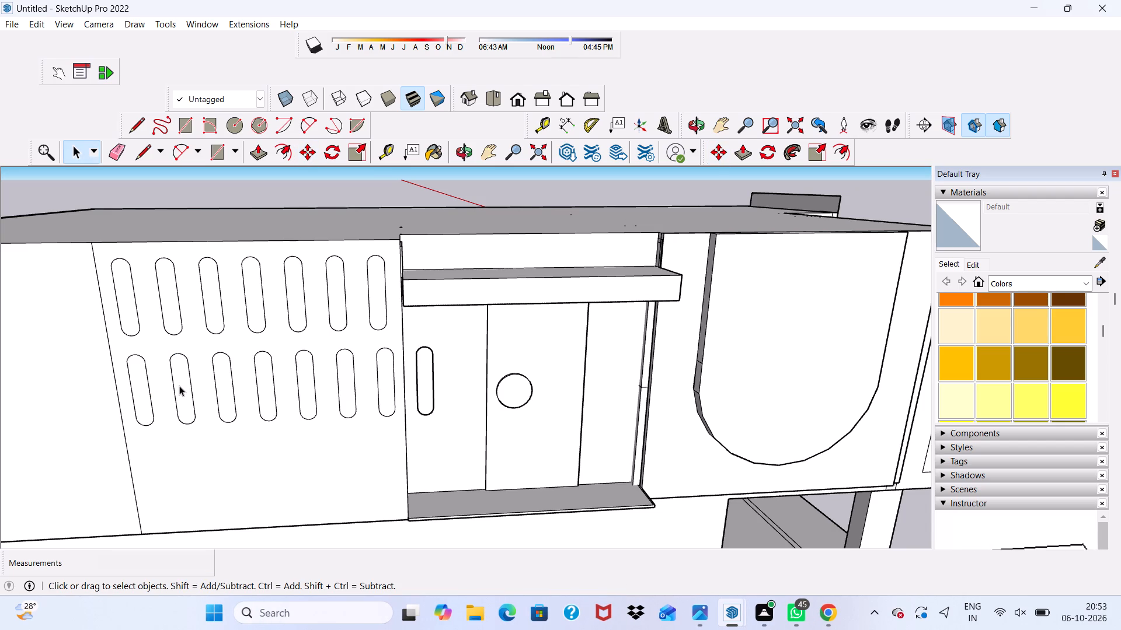
Erase the surplus slot outline that lies inside the recess, beyond the end of the second row.
scroll(202, 346, "down", 4)
left_click(109, 149)
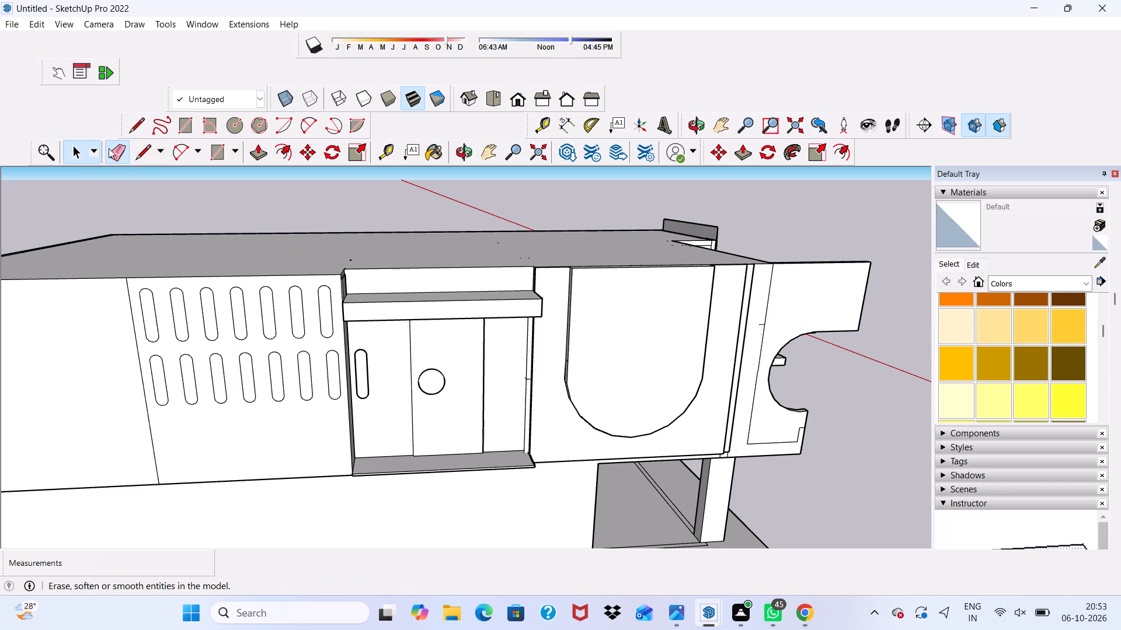
scroll(319, 324, "up", 3)
scroll(401, 370, "up", 3)
left_click_drag(380, 380, 376, 387)
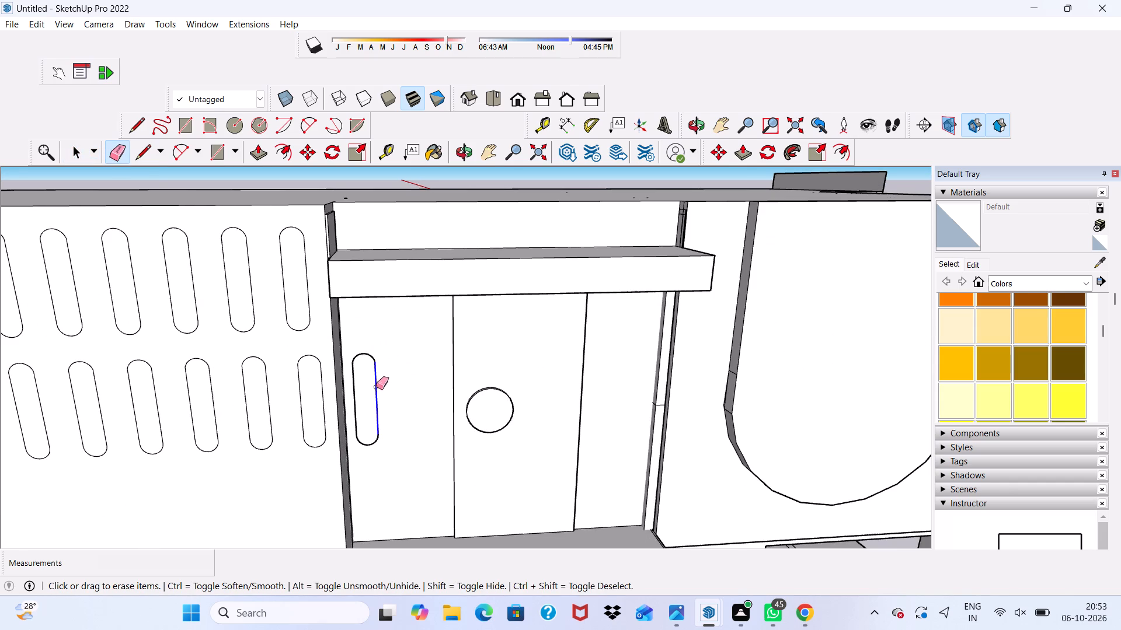
left_click_drag(376, 387, 367, 393)
left_click_drag(357, 359, 355, 405)
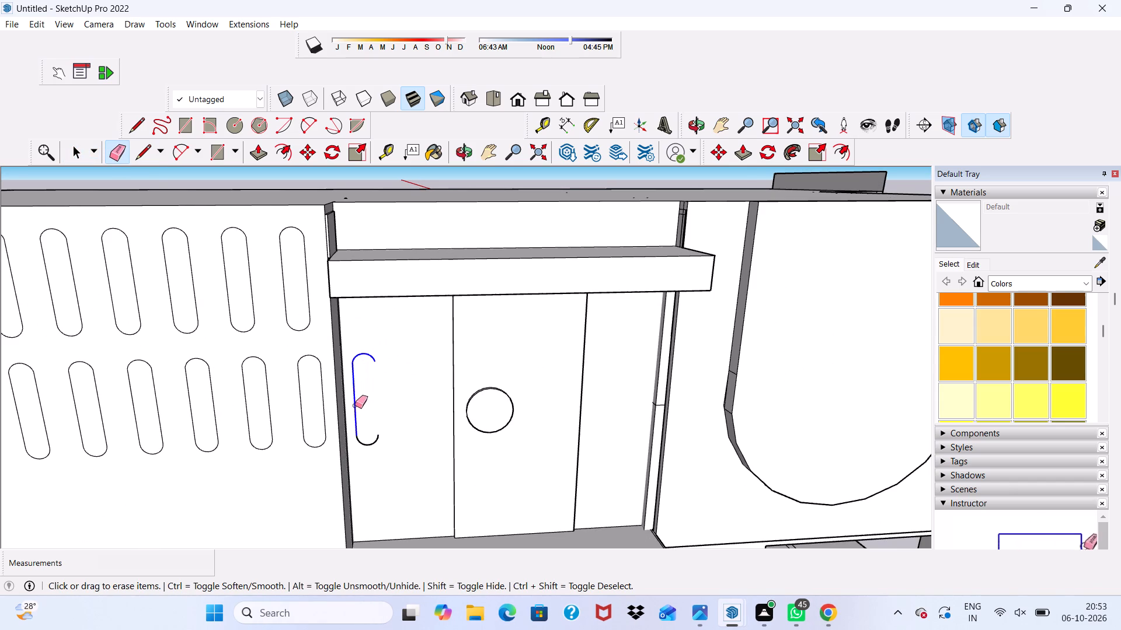
left_click_drag(355, 405, 379, 442)
scroll(367, 373, "down", 6)
scroll(342, 384, "up", 1)
scroll(342, 384, "down", 2)
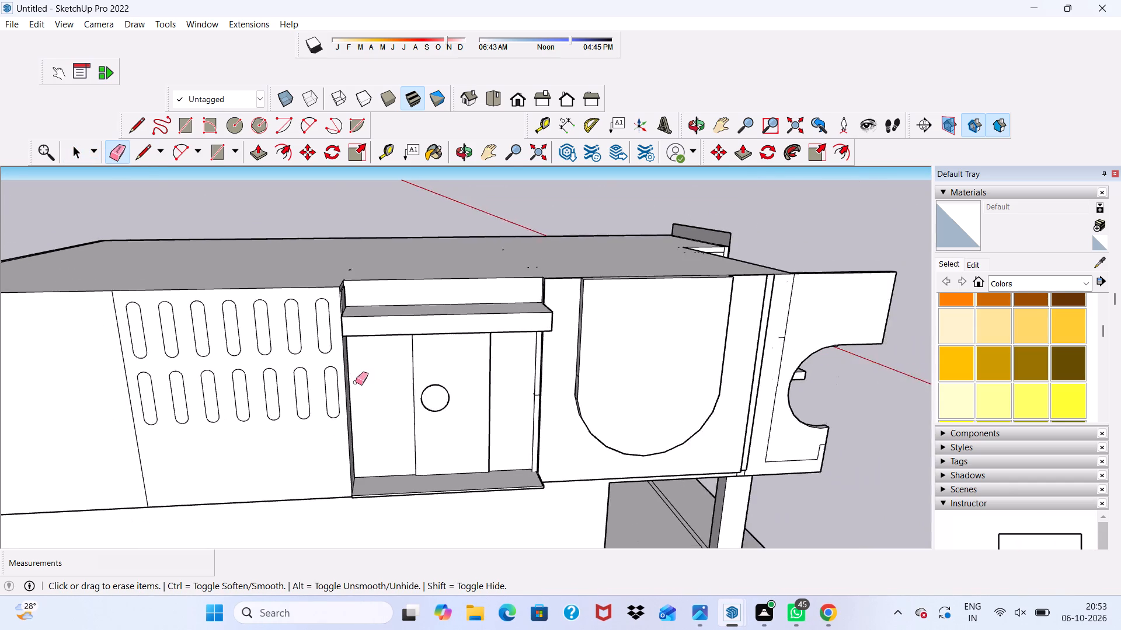
scroll(356, 382, "down", 1)
key("space")
Copy the second row's first slot, farthest from the recess, about 7' 5 1/2" straight down to start a third row.
scroll(165, 311, "up", 2)
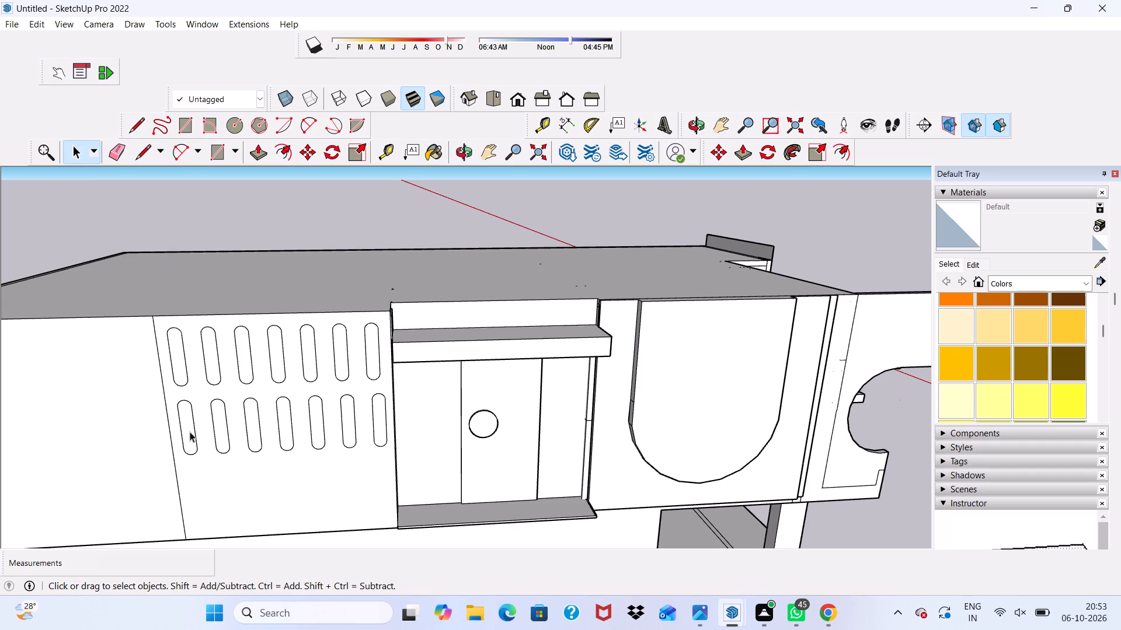
double_click(190, 432)
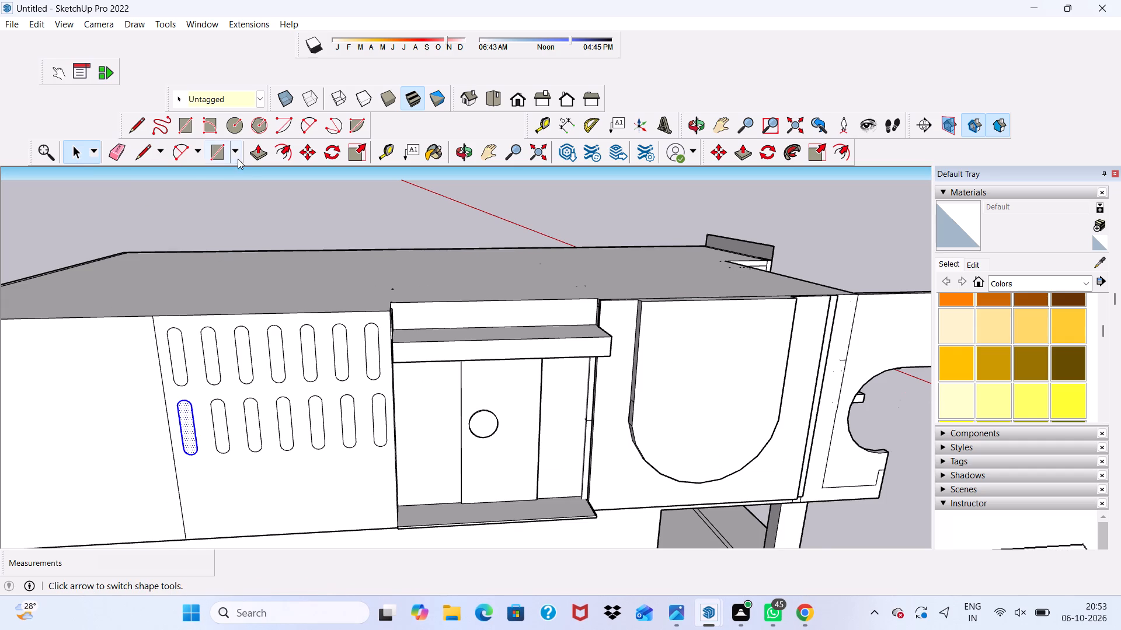
left_click(301, 148)
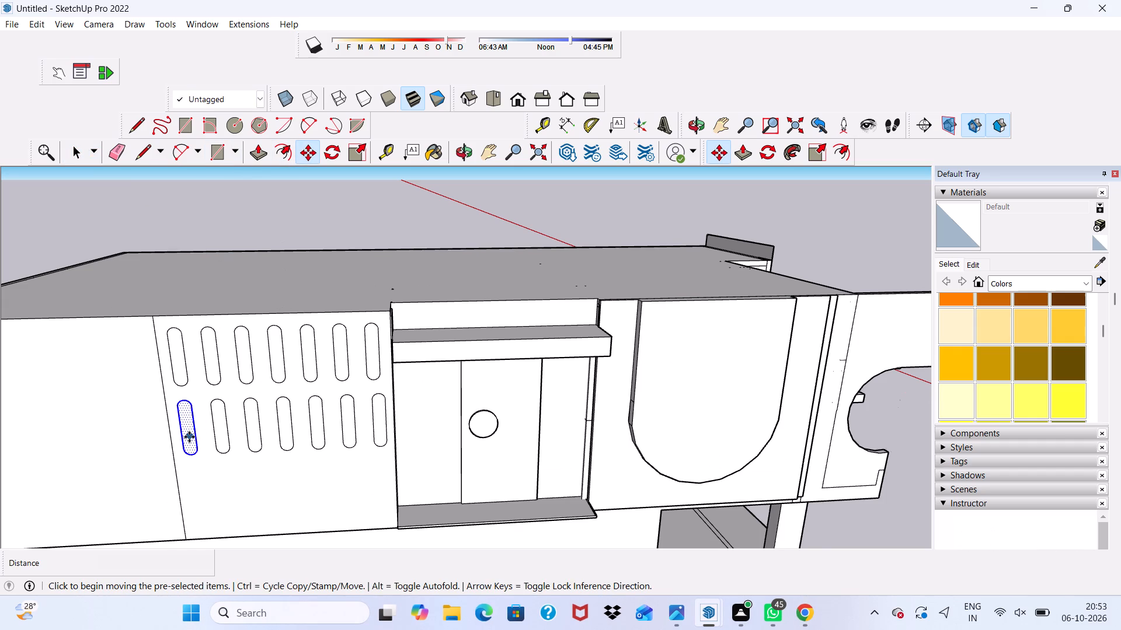
left_click(189, 437)
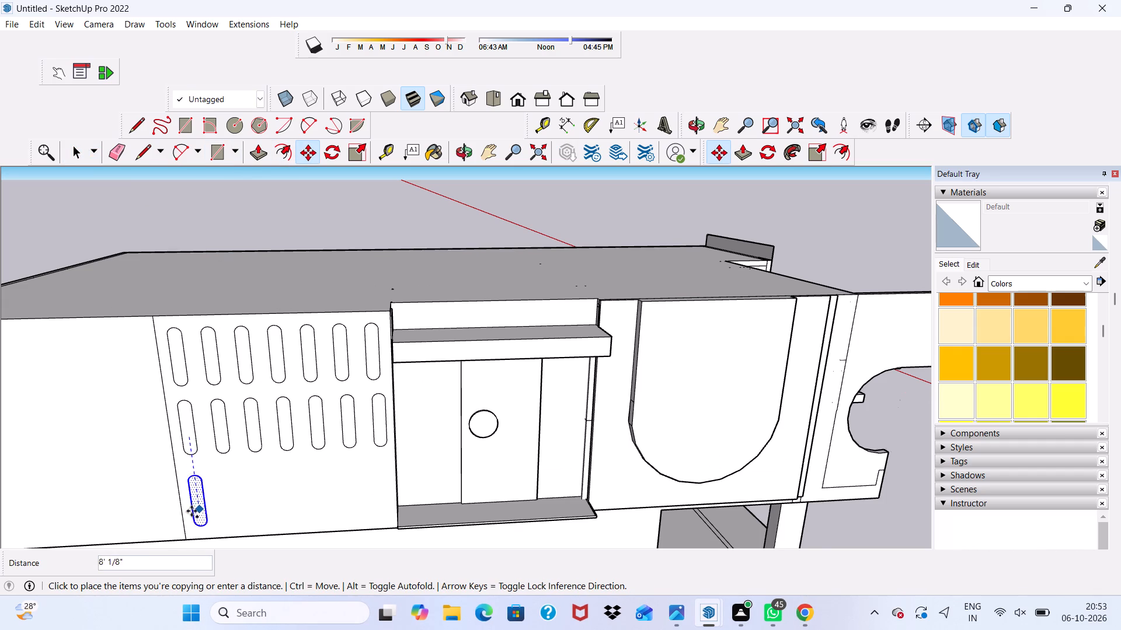
left_click(193, 506)
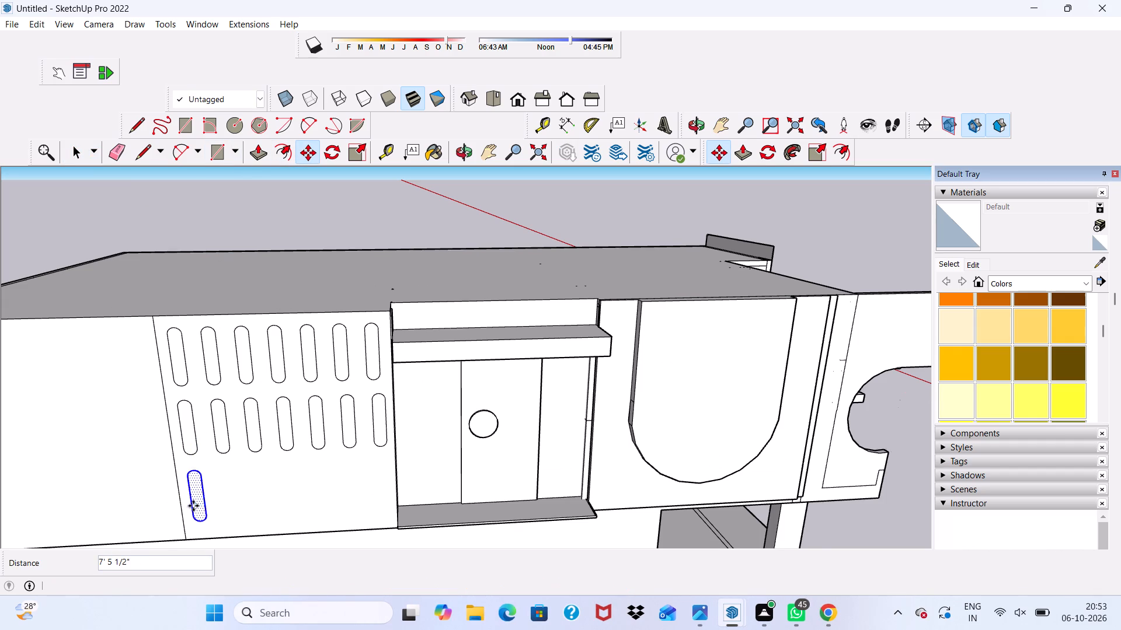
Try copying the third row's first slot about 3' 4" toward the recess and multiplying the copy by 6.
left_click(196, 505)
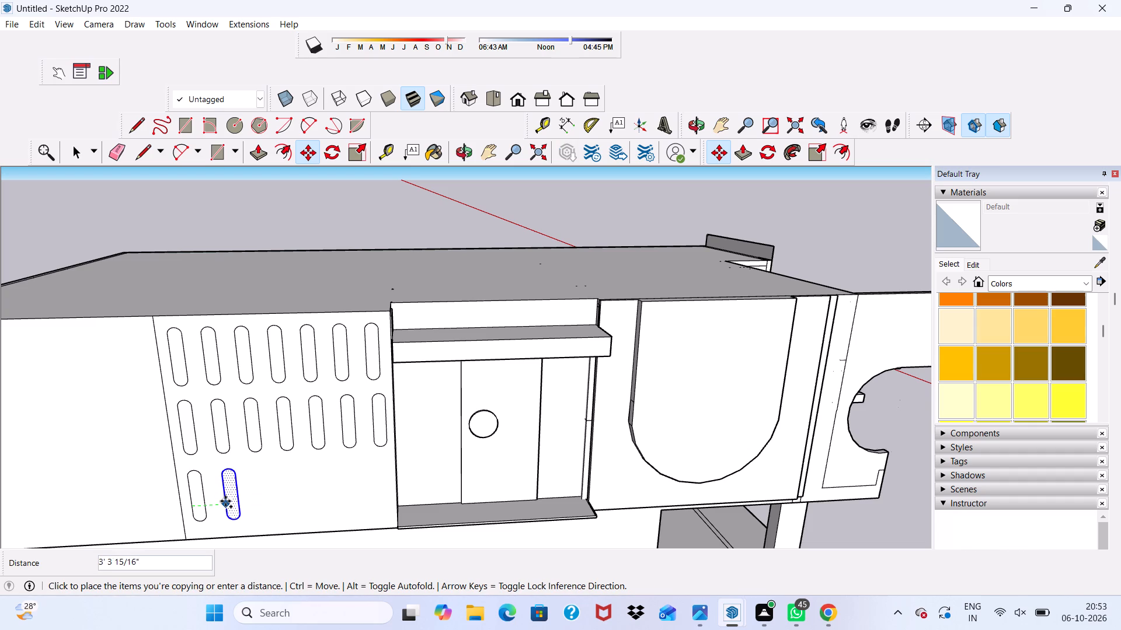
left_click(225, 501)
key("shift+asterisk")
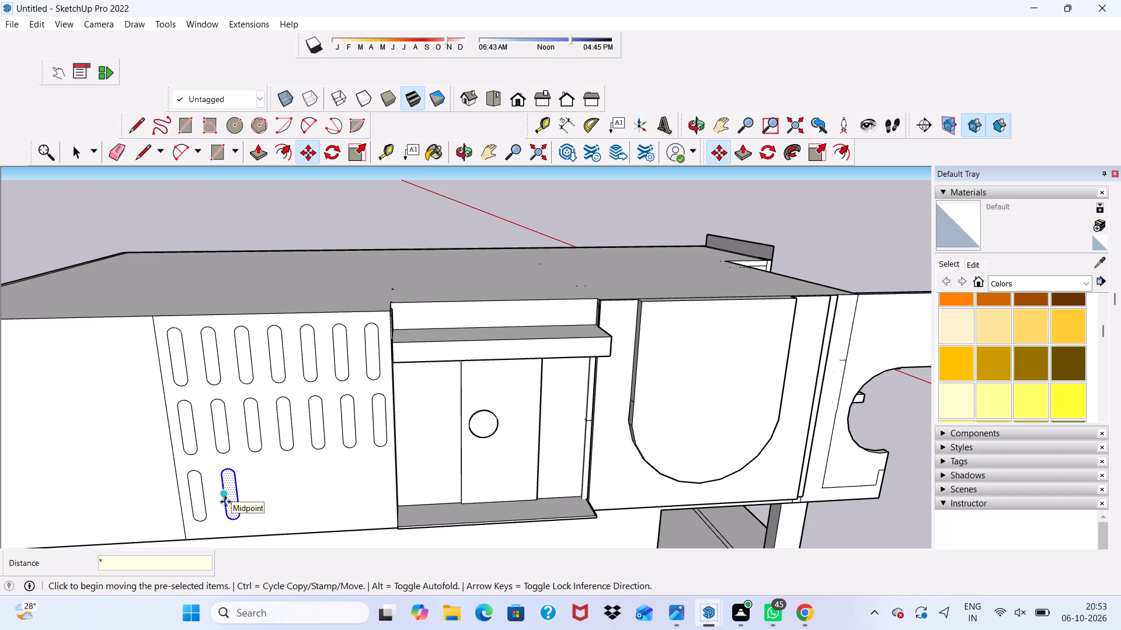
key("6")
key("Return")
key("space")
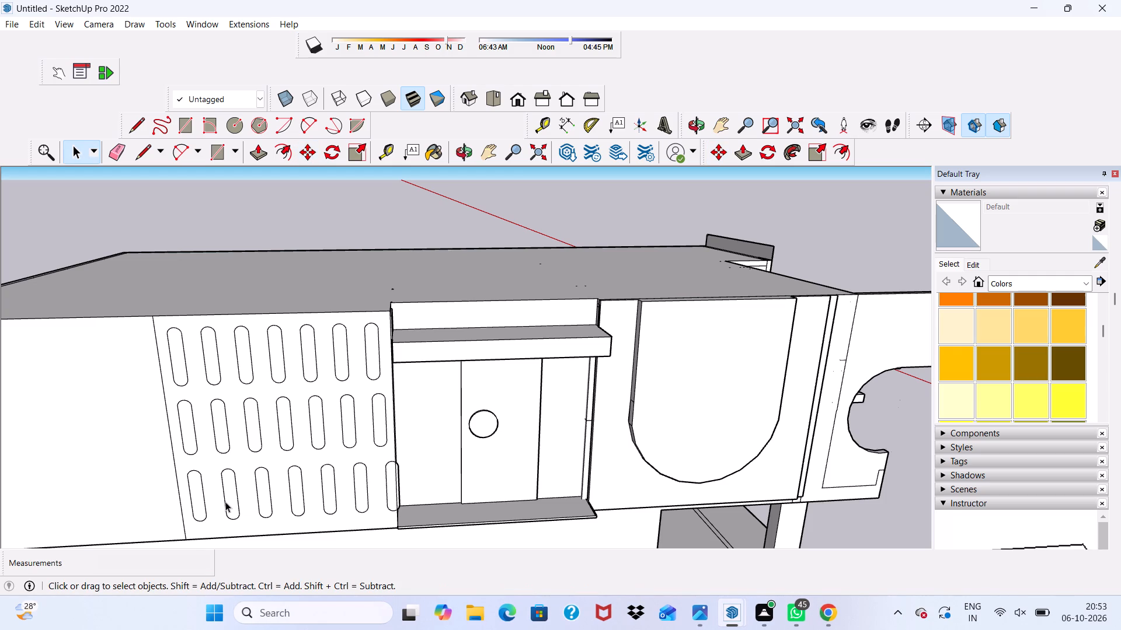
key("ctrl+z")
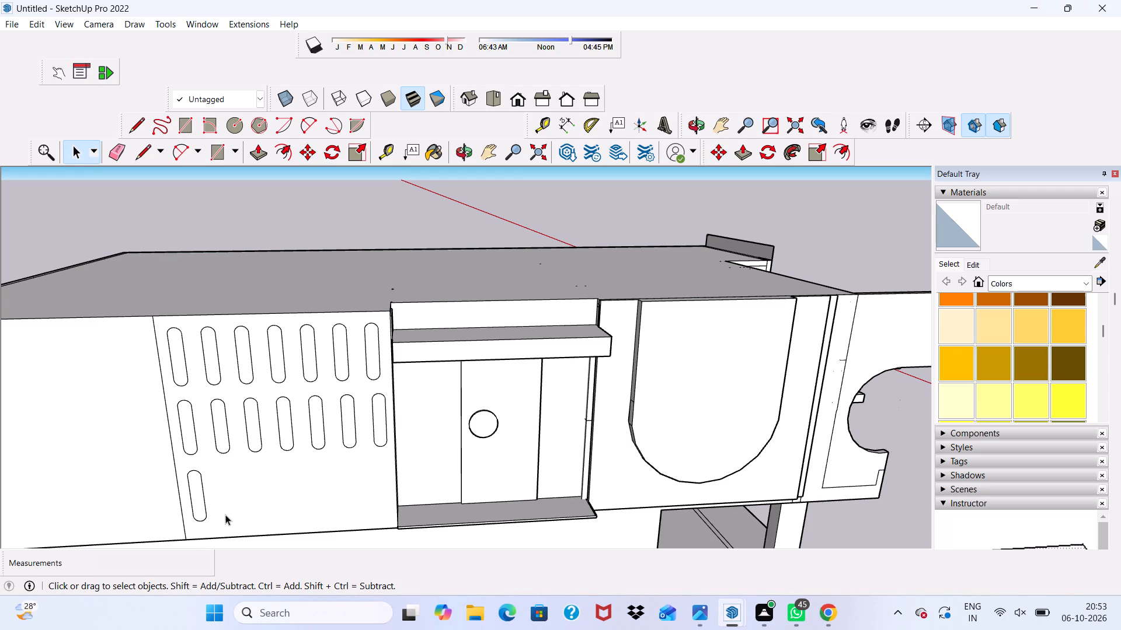
Copy the third row's first slot about 2' 7 5/8" horizontally toward the recess and multiply the copy by 6.
left_click(201, 491)
left_click(201, 491)
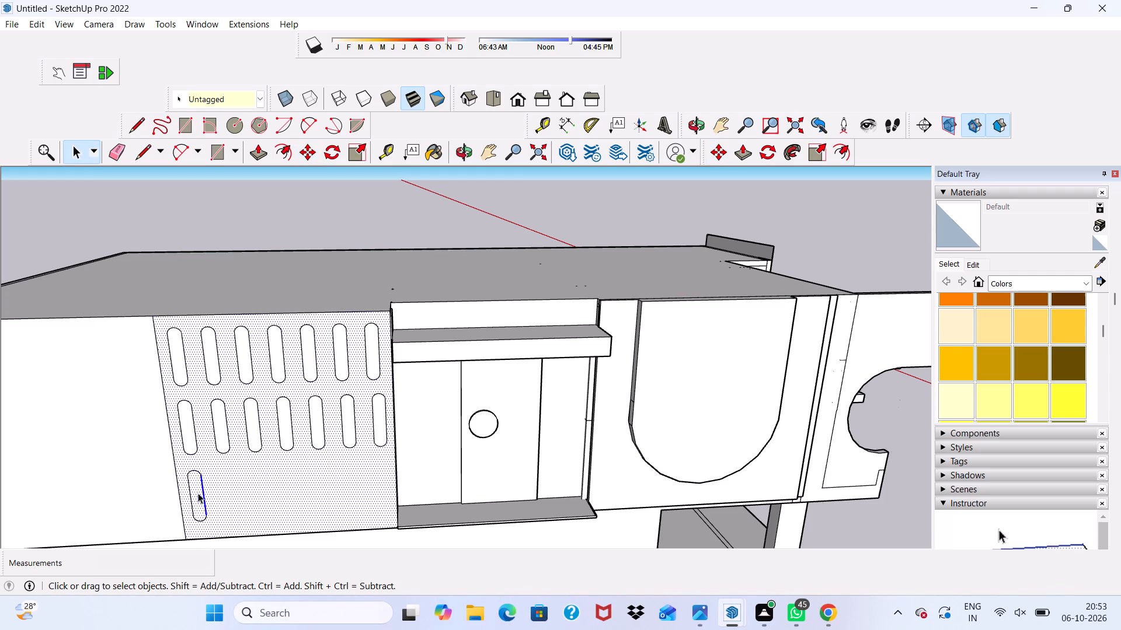
double_click(198, 493)
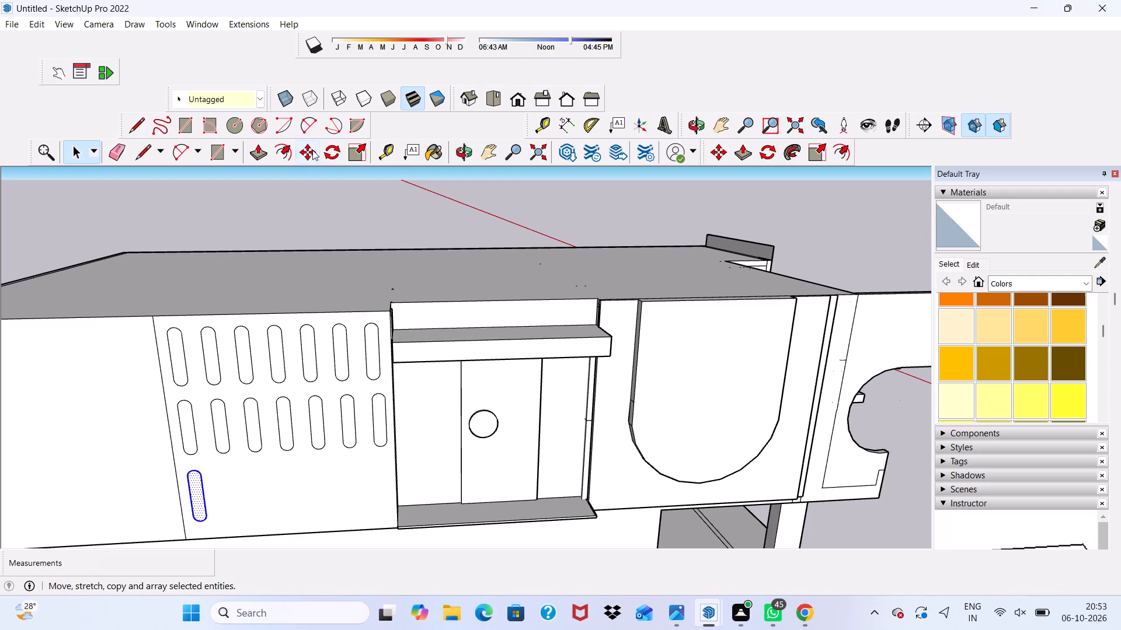
left_click(312, 150)
left_click(201, 499)
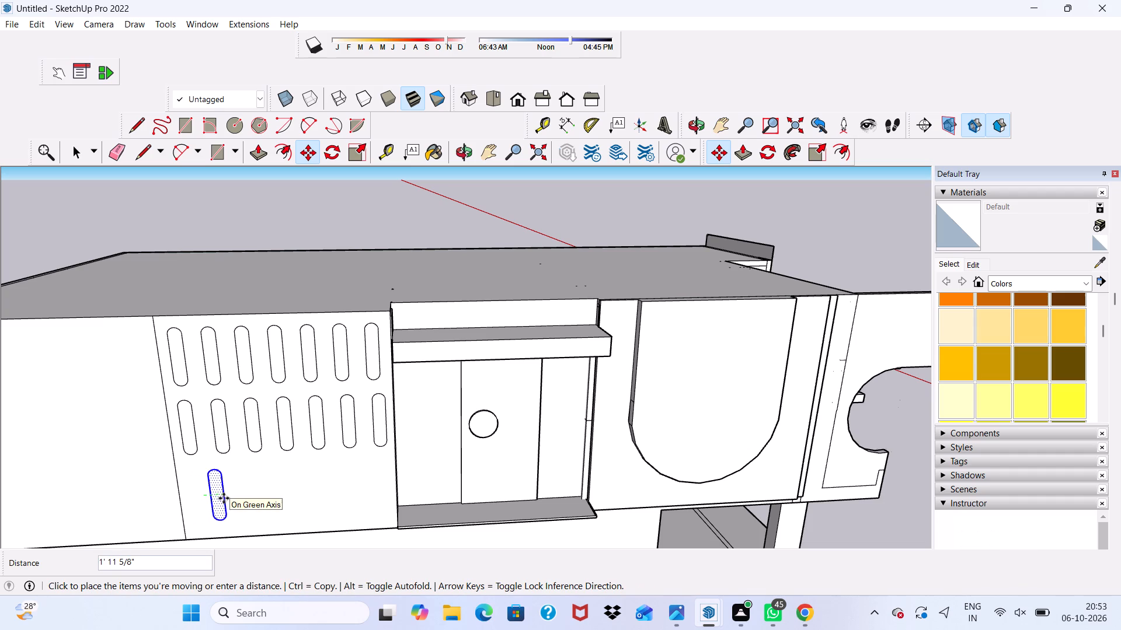
left_click(231, 492)
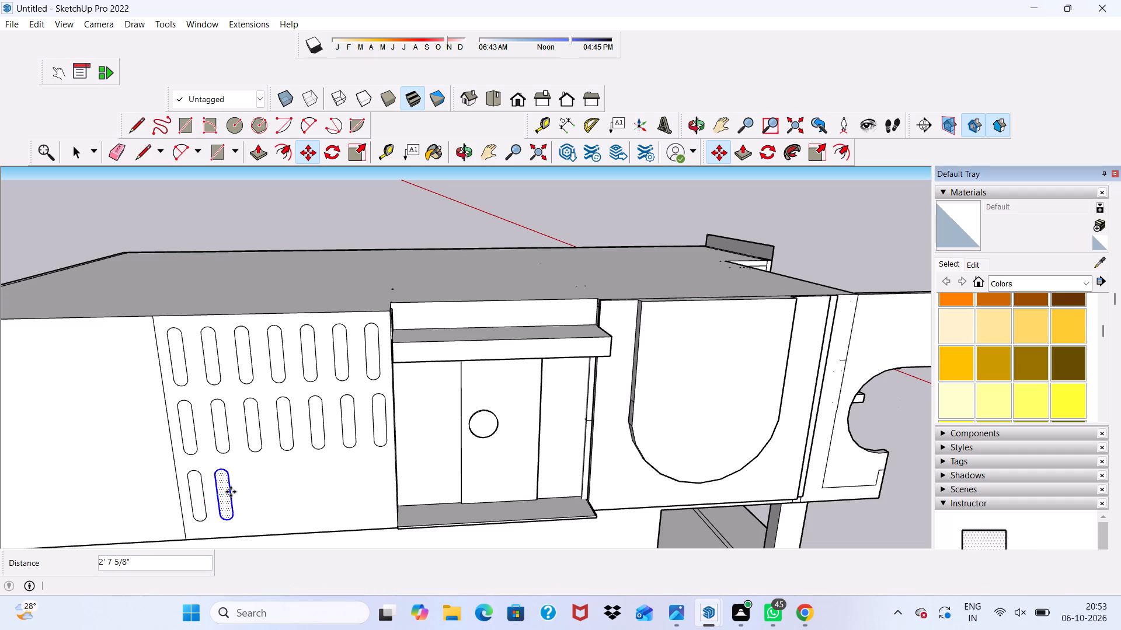
key("shift+asterisk")
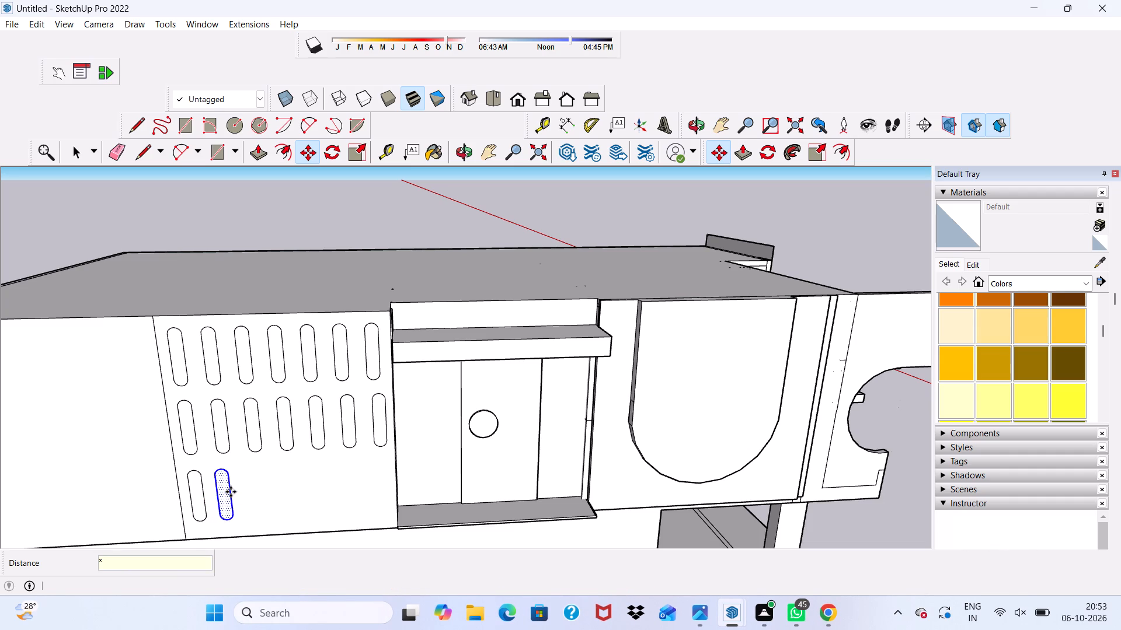
key("6")
key("Return")
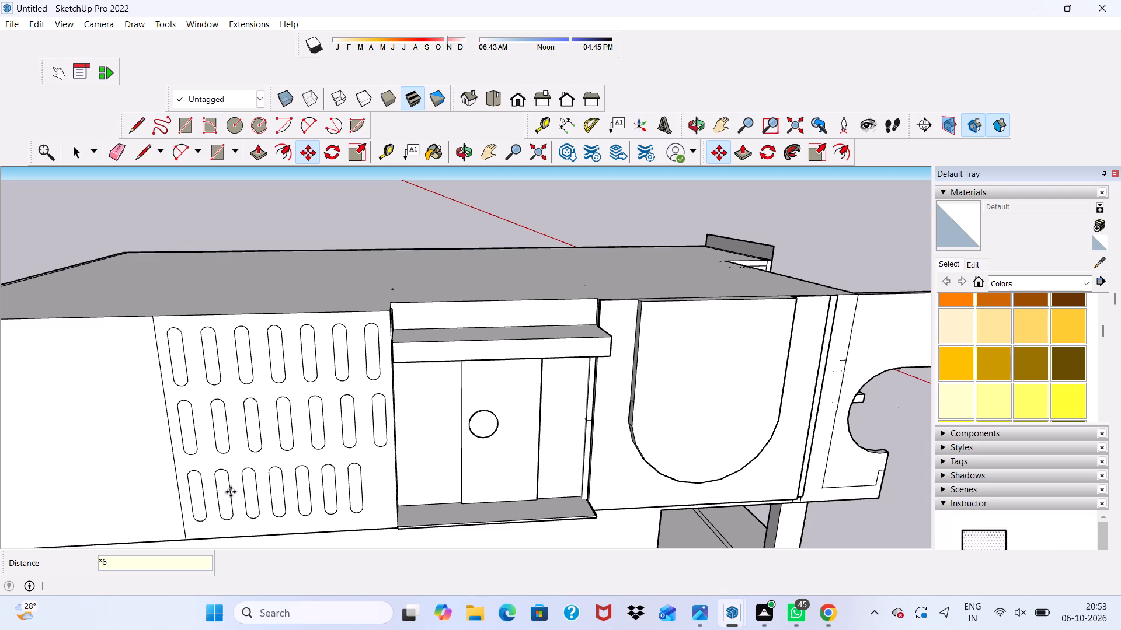
key("space")
Copy the third row's last slot about 2' 9 7/8" horizontally toward the recess to add one more slot.
double_click(353, 488)
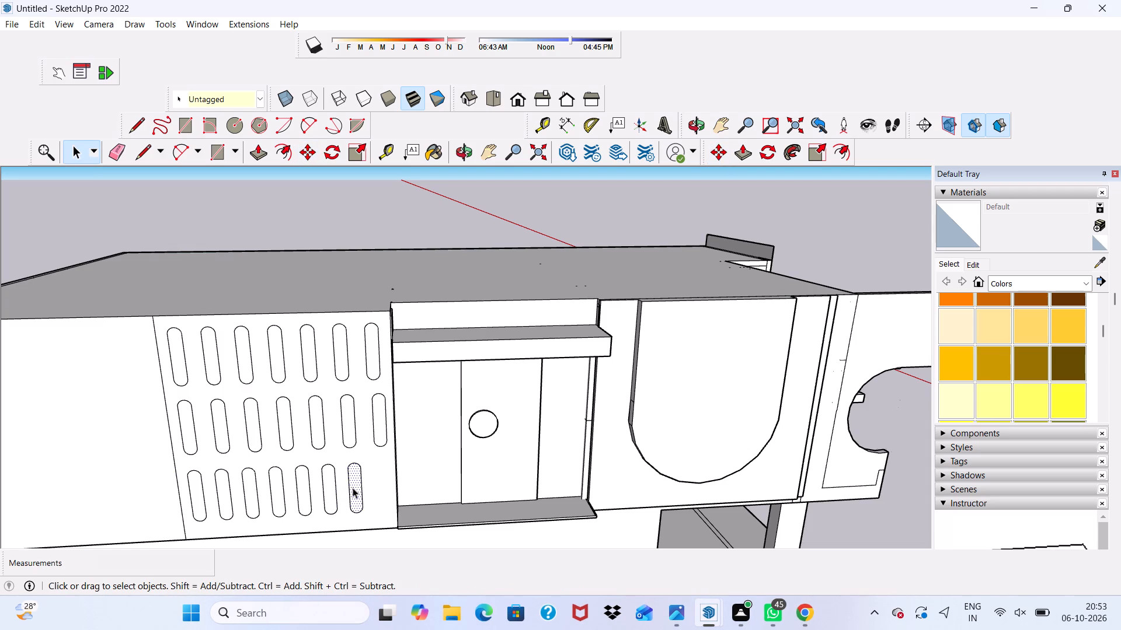
left_click(307, 152)
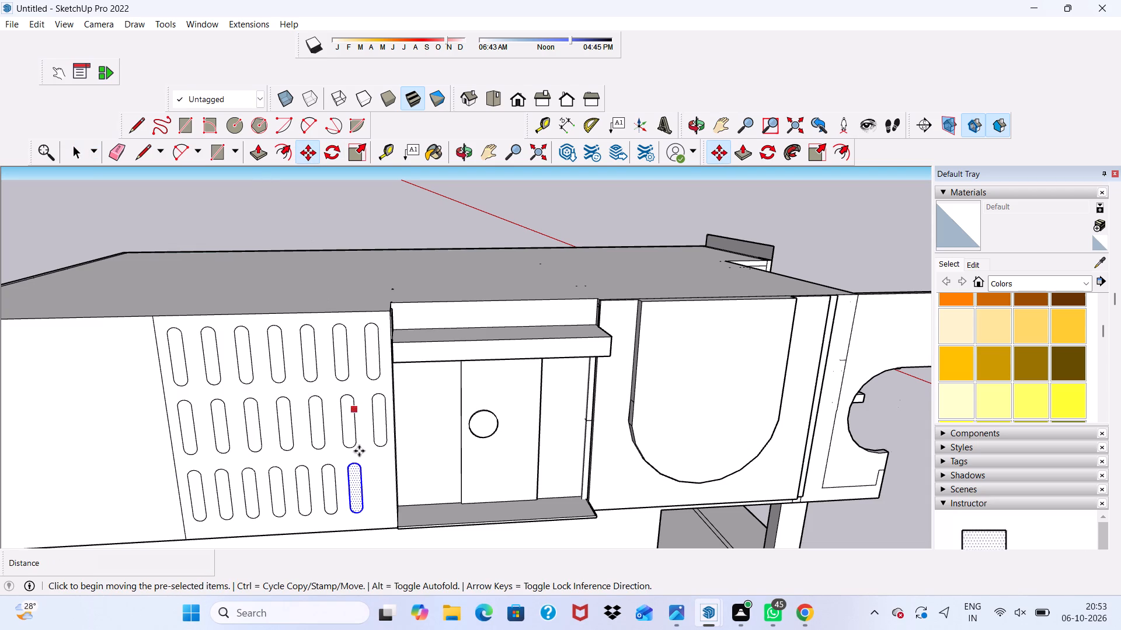
left_click(355, 487)
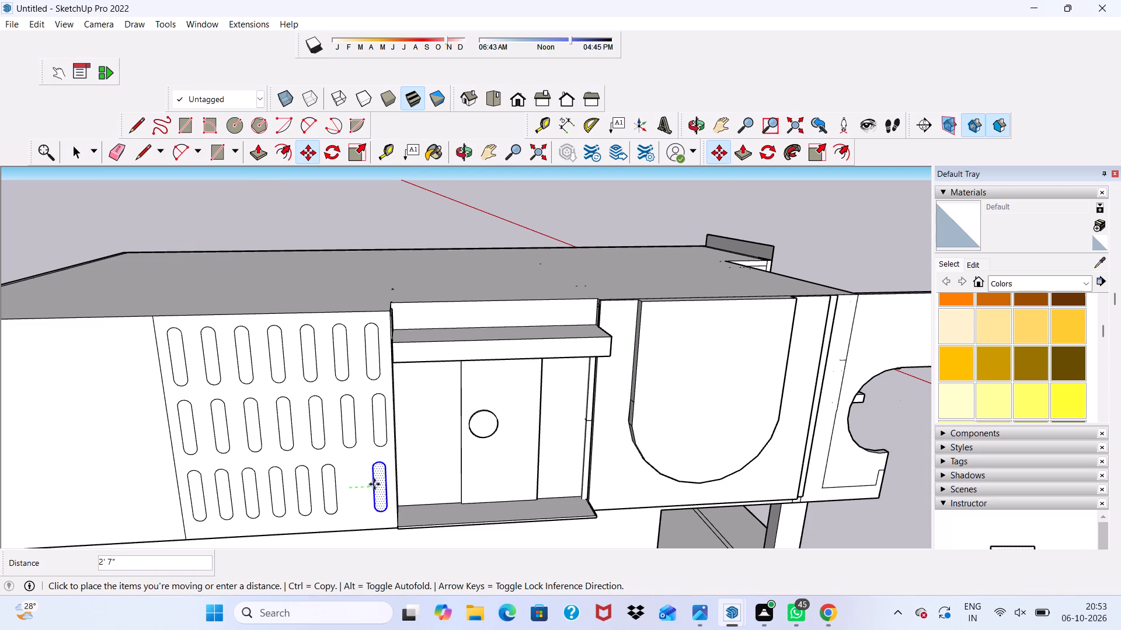
left_click(377, 485)
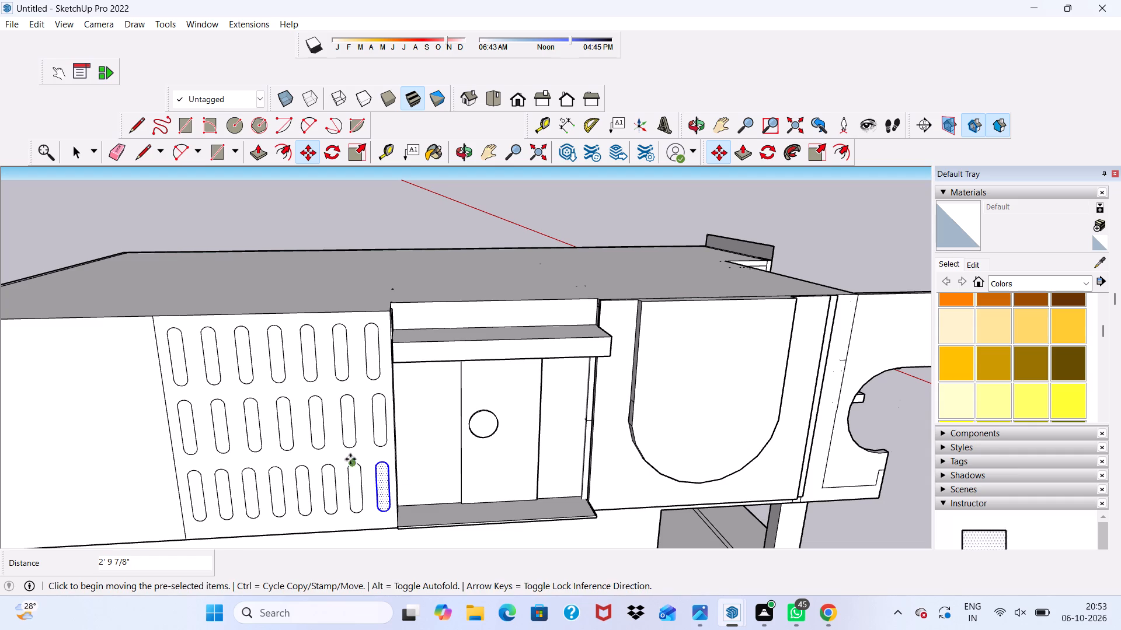
key("space")
Push the top row's first slot, farthest from the recess, 3" into the wall.
scroll(319, 431, "up", 3)
scroll(68, 328, "up", 5)
left_click(149, 313)
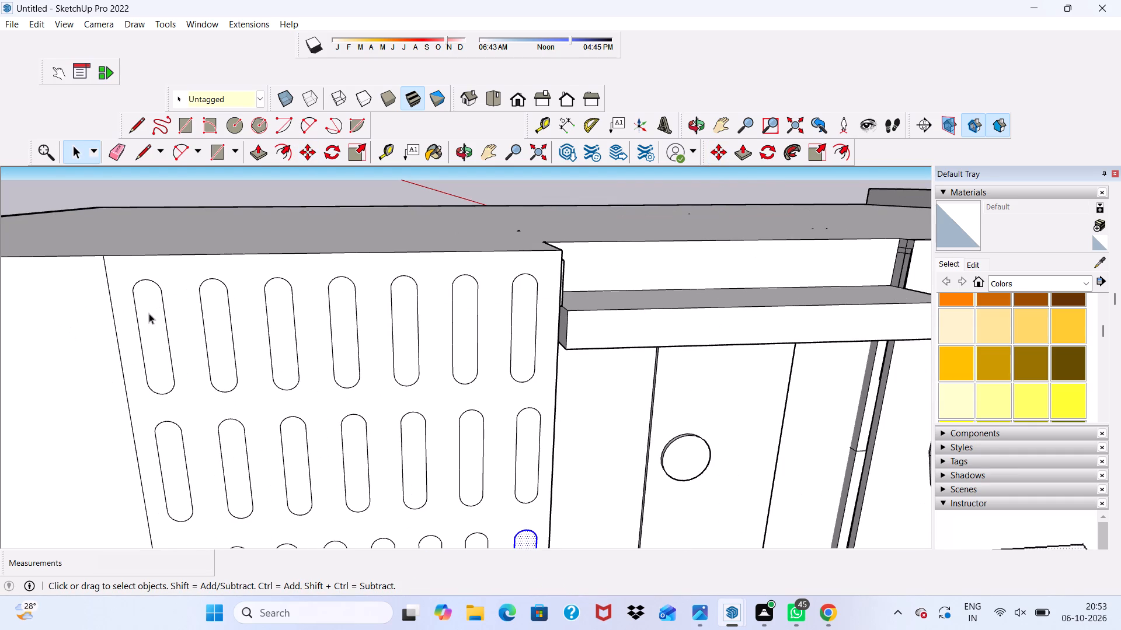
left_click(257, 153)
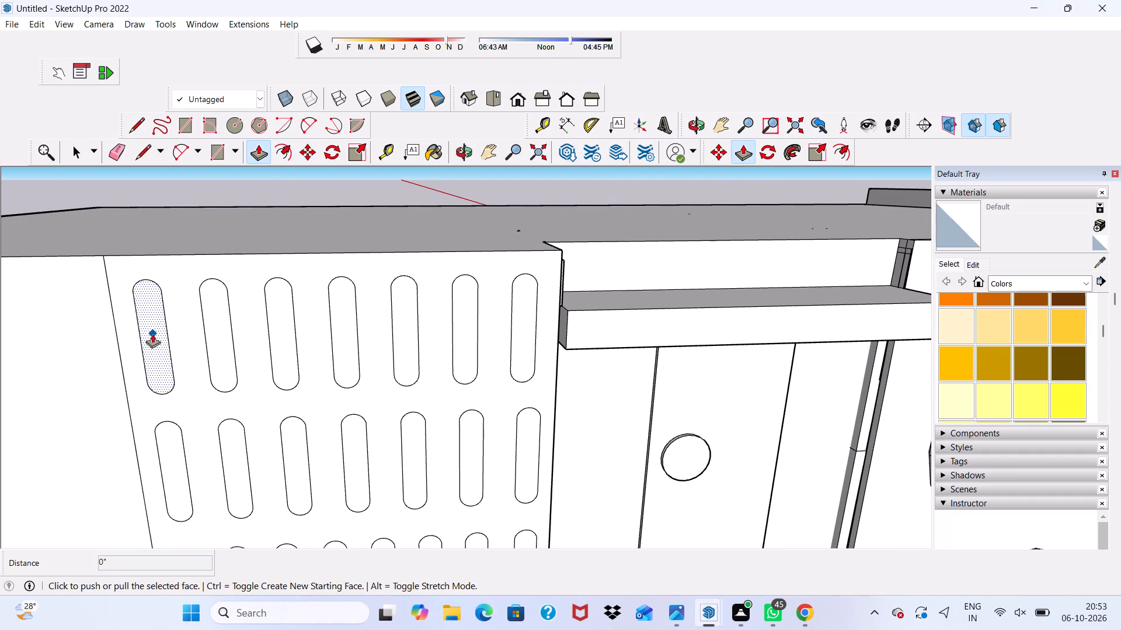
left_click_drag(152, 334, 148, 319)
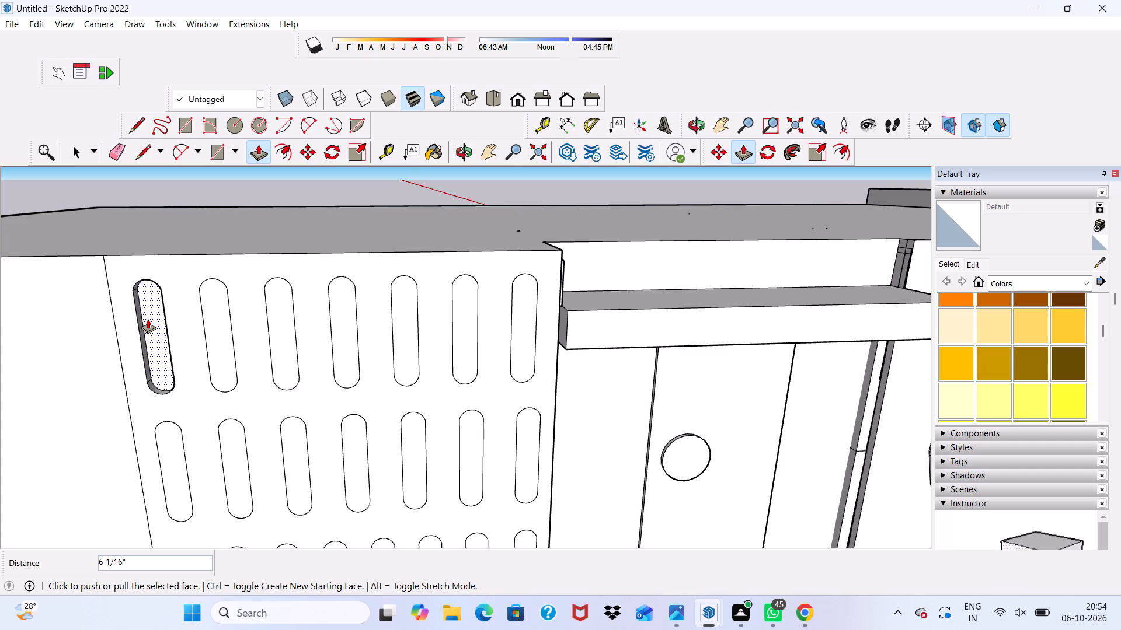
key("3")
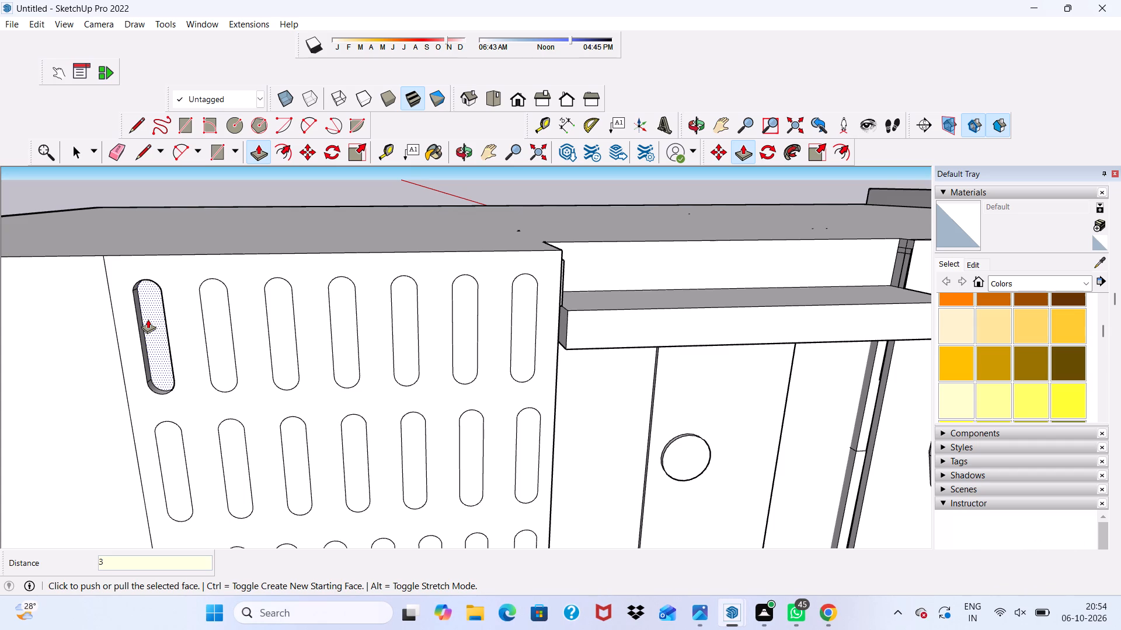
key("shift+quotedbl")
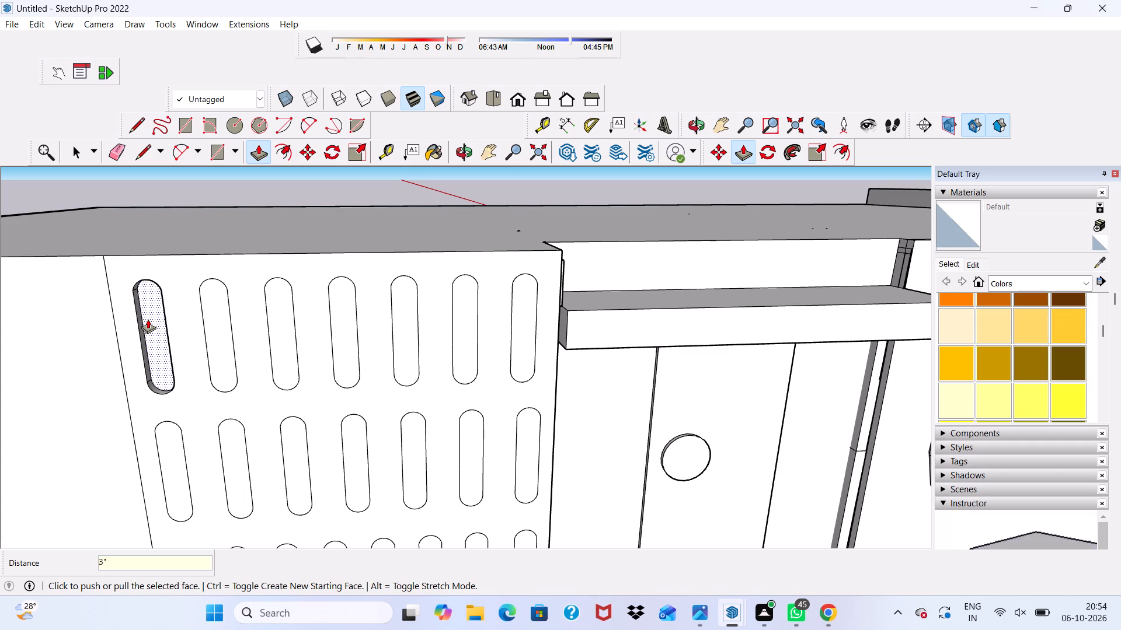
key("Return")
Push the top row's second and third slots 3" into the wall, matching the first slot's depth.
scroll(145, 321, "up", 4)
scroll(145, 321, "down", 1)
scroll(145, 321, "up", 1)
scroll(154, 321, "down", 1)
middle_click_drag(155, 321, 214, 307)
scroll(242, 333, "up", 2)
left_click(244, 339)
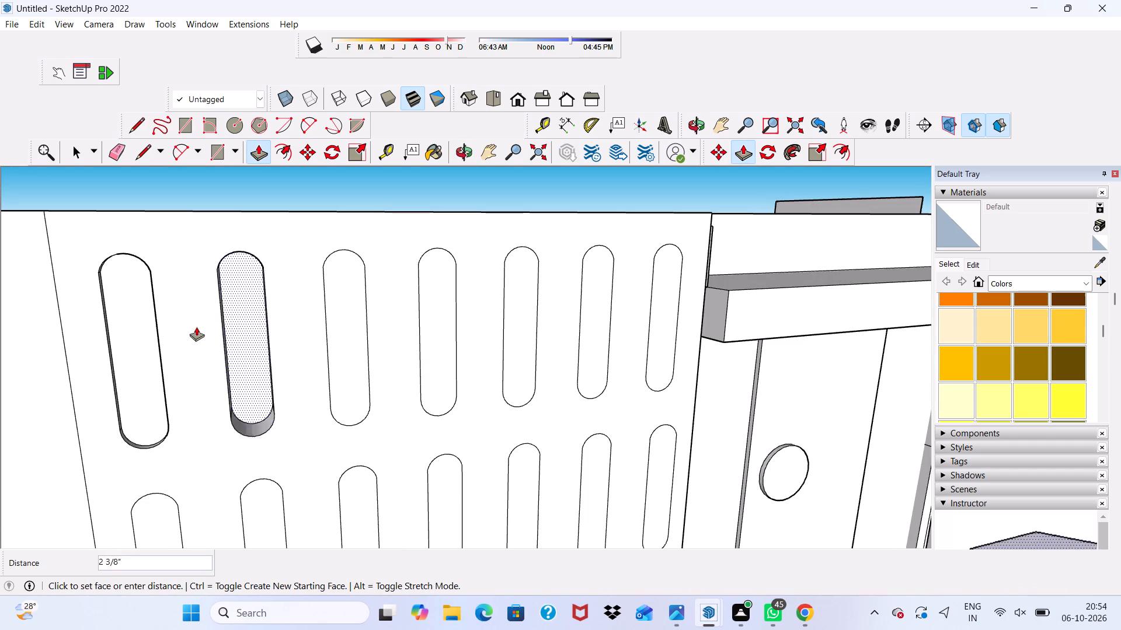
left_click(132, 345)
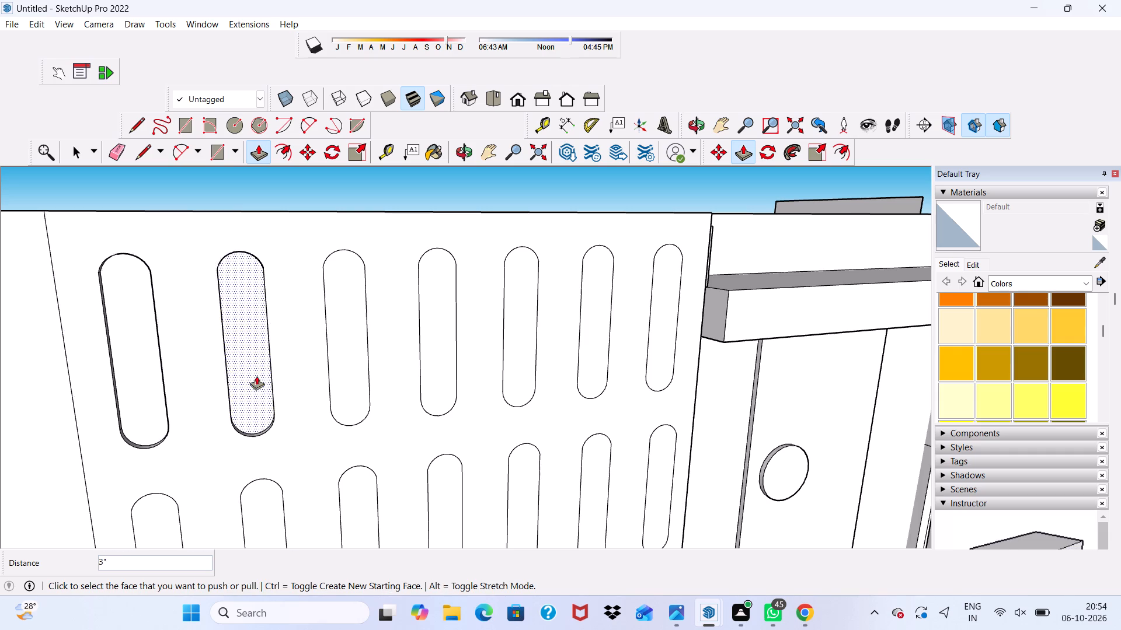
scroll(292, 368, "up", 1)
scroll(288, 367, "down", 3)
middle_click_drag(286, 369, 206, 427)
scroll(285, 383, "up", 1)
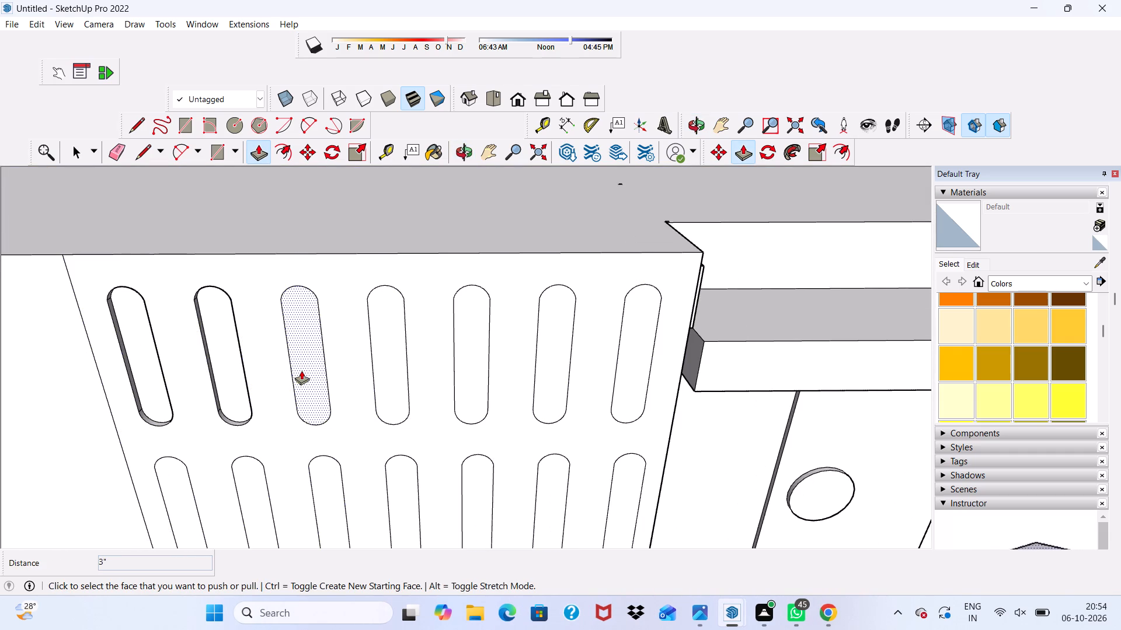
left_click(301, 370)
left_click(222, 359)
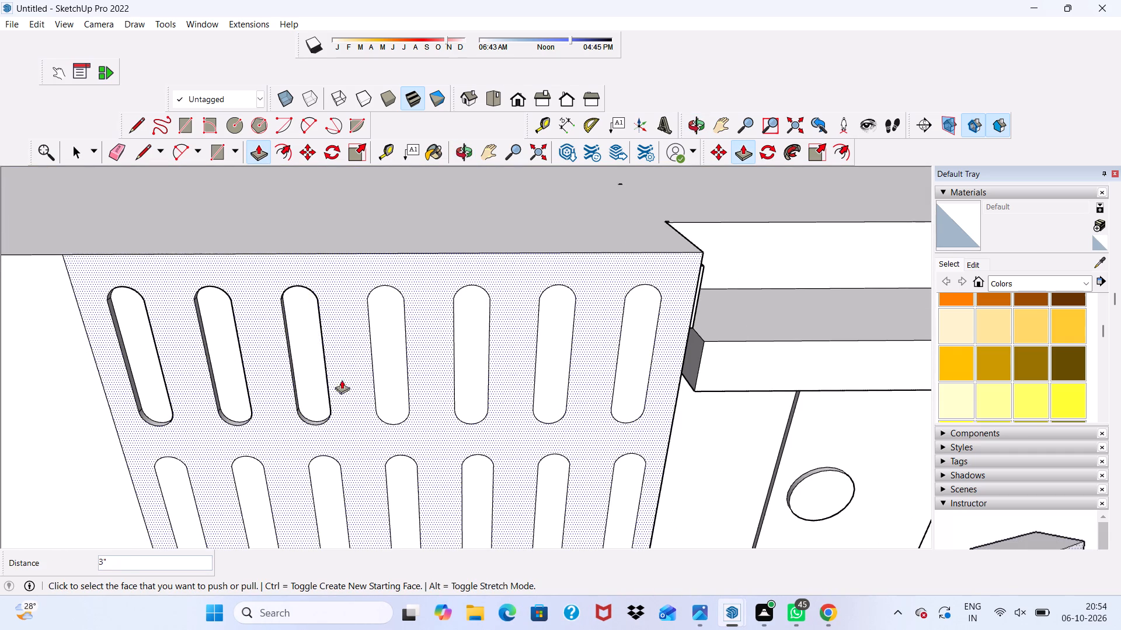
Push the top row's remaining four slots, fourth through seventh, 3" into the wall to match their neighbours.
left_click(384, 365)
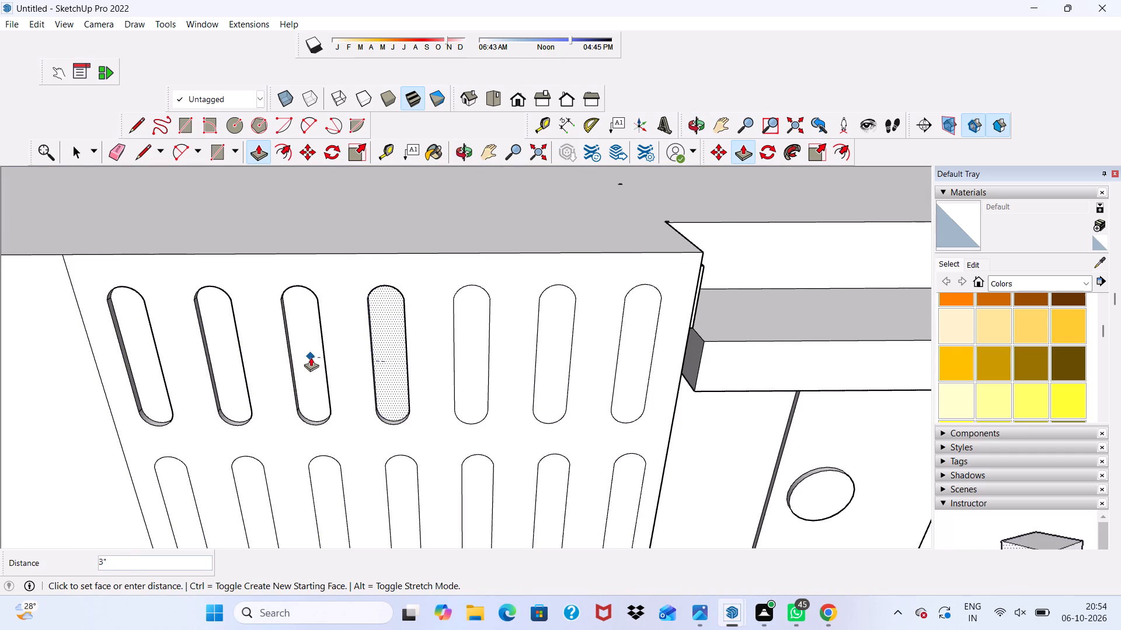
left_click(311, 355)
left_click(468, 362)
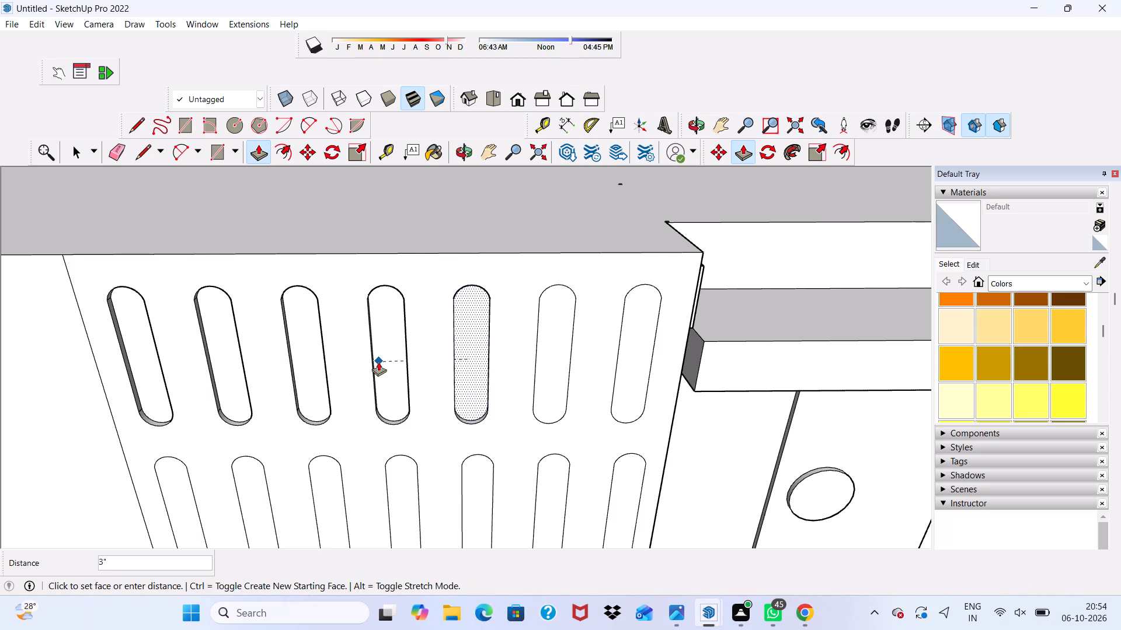
left_click(379, 361)
left_click(540, 375)
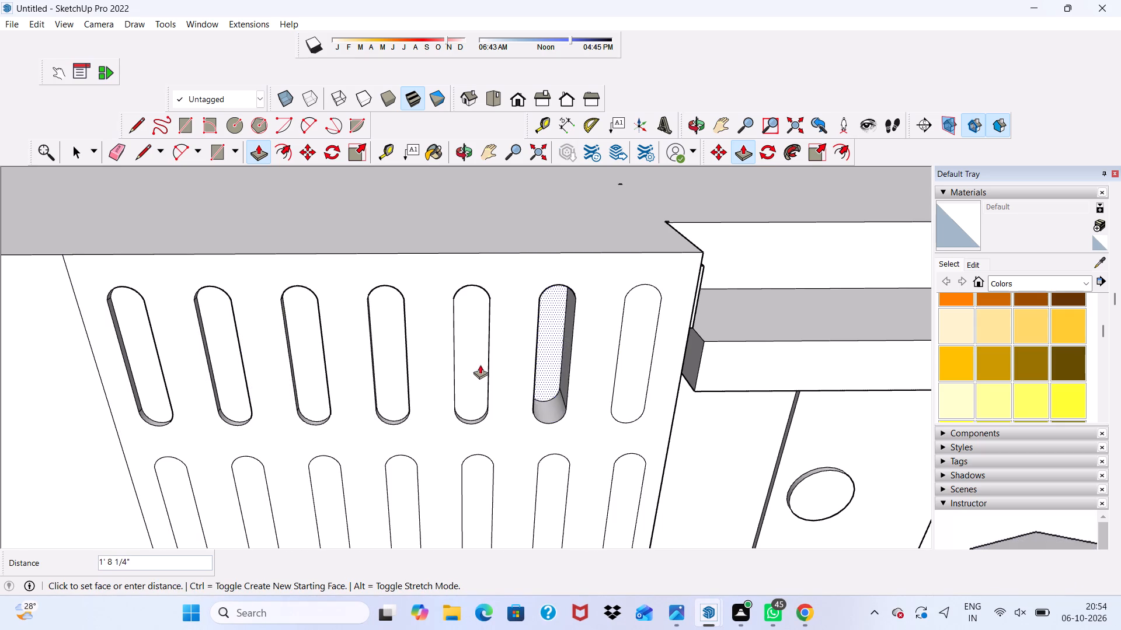
left_click(465, 367)
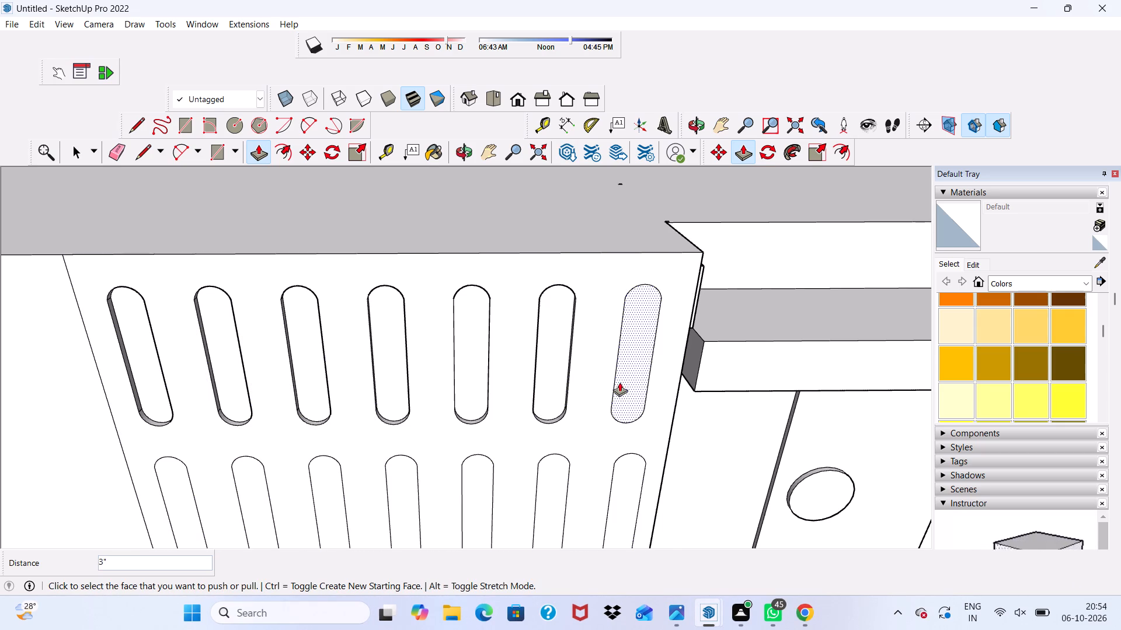
left_click(625, 385)
left_click(534, 361)
scroll(279, 407, "down", 3)
scroll(466, 408, "up", 2)
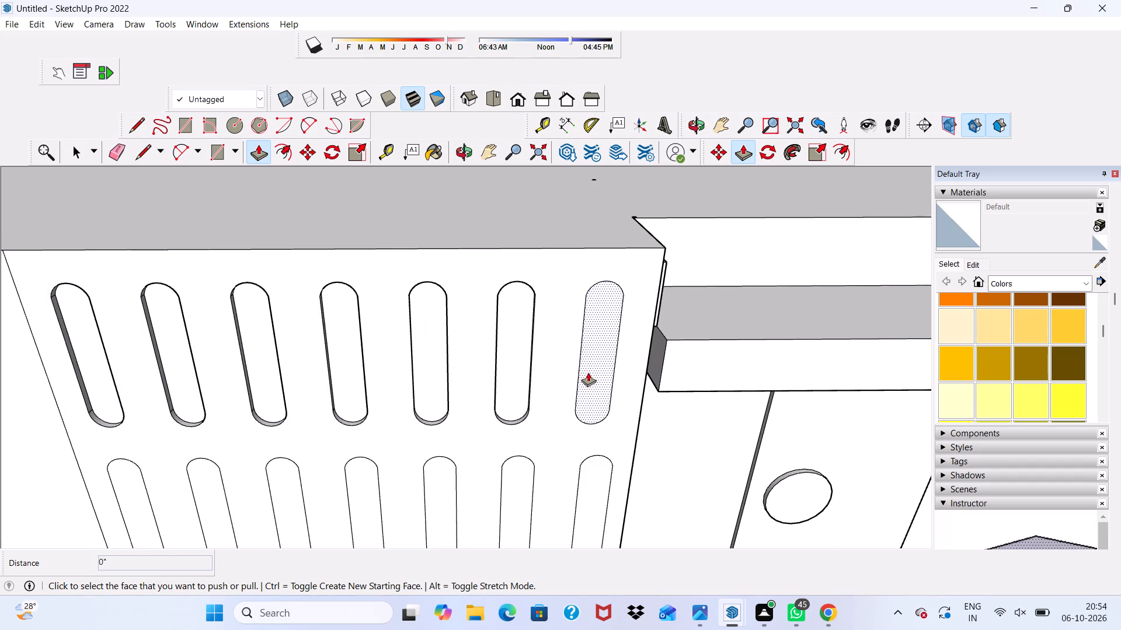
left_click_drag(589, 373, 510, 353)
scroll(474, 355, "down", 6)
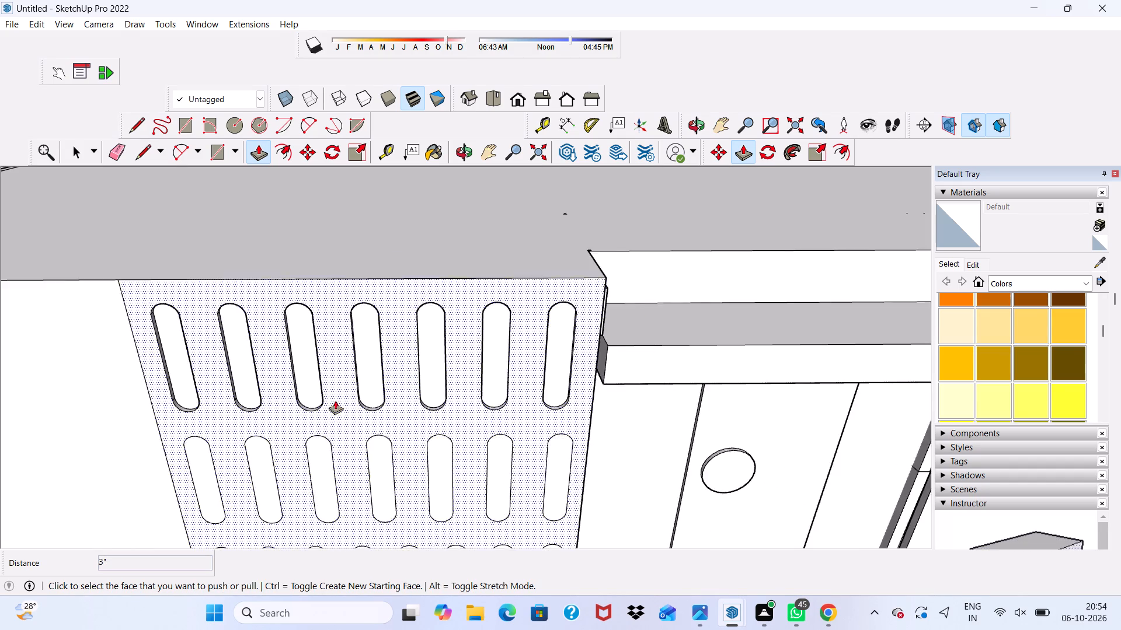
Push the first four slots of the second row 3" into the wall, matching the slots above them.
scroll(335, 400, "down", 2)
scroll(326, 379, "up", 1)
scroll(326, 379, "down", 3)
scroll(291, 474, "up", 7)
scroll(257, 429, "up", 1)
left_click(239, 431)
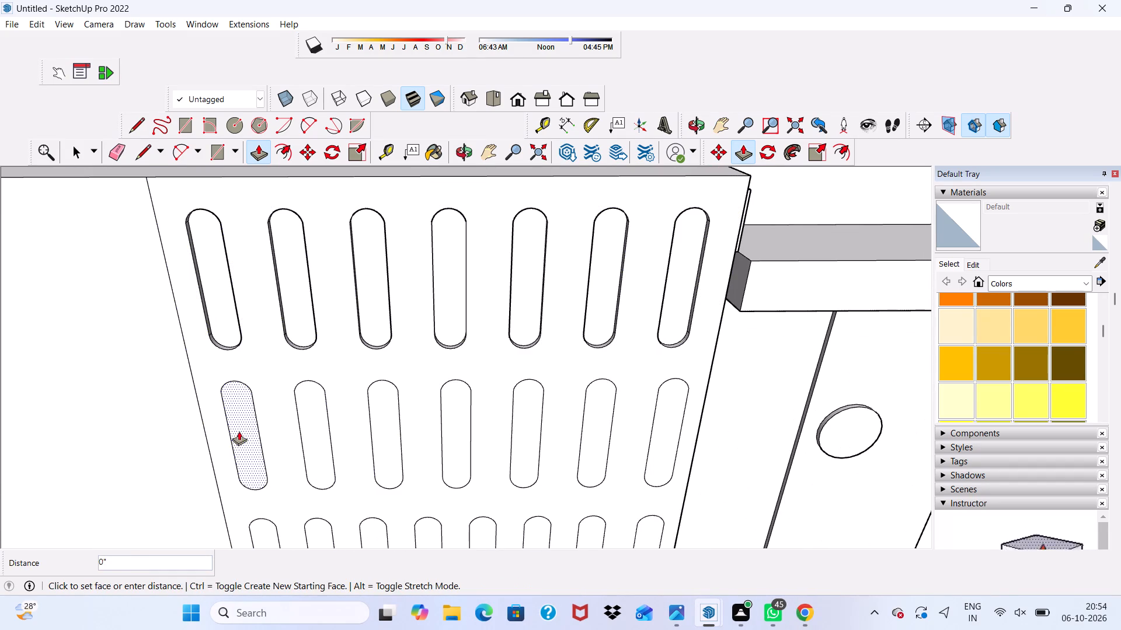
left_click(215, 321)
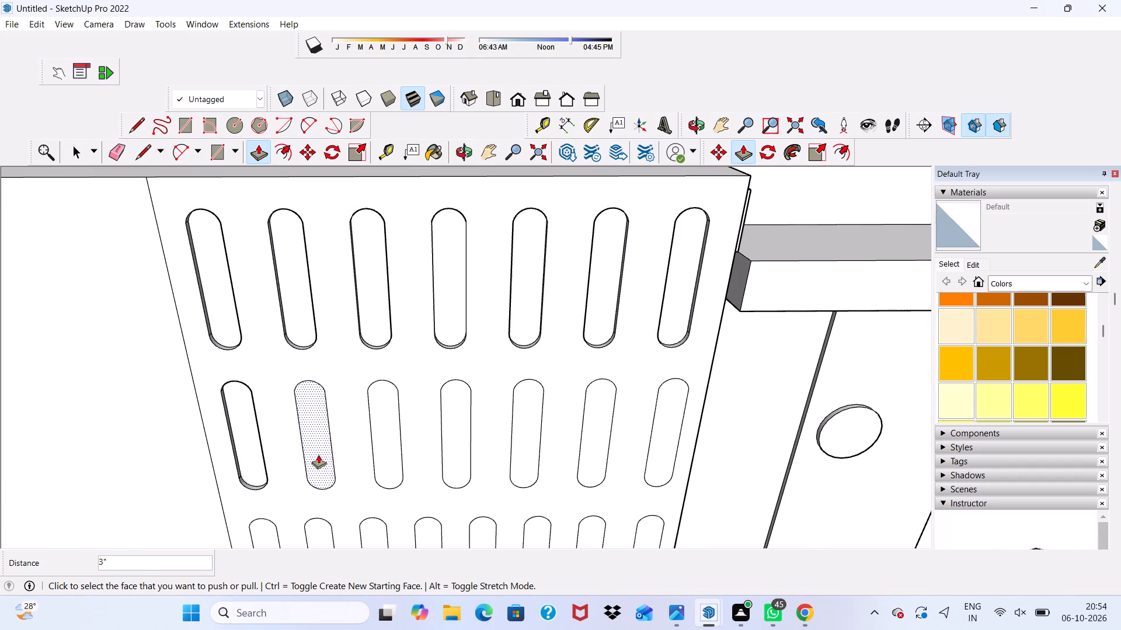
left_click(318, 455)
left_click(297, 320)
left_click(383, 445)
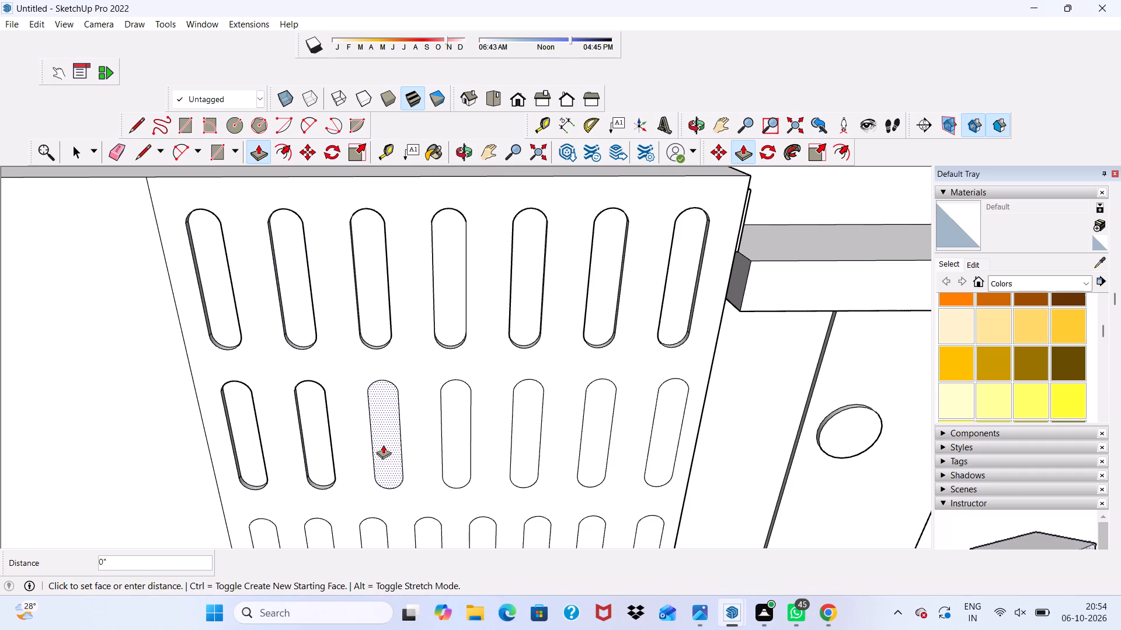
left_click(368, 330)
left_click(448, 448)
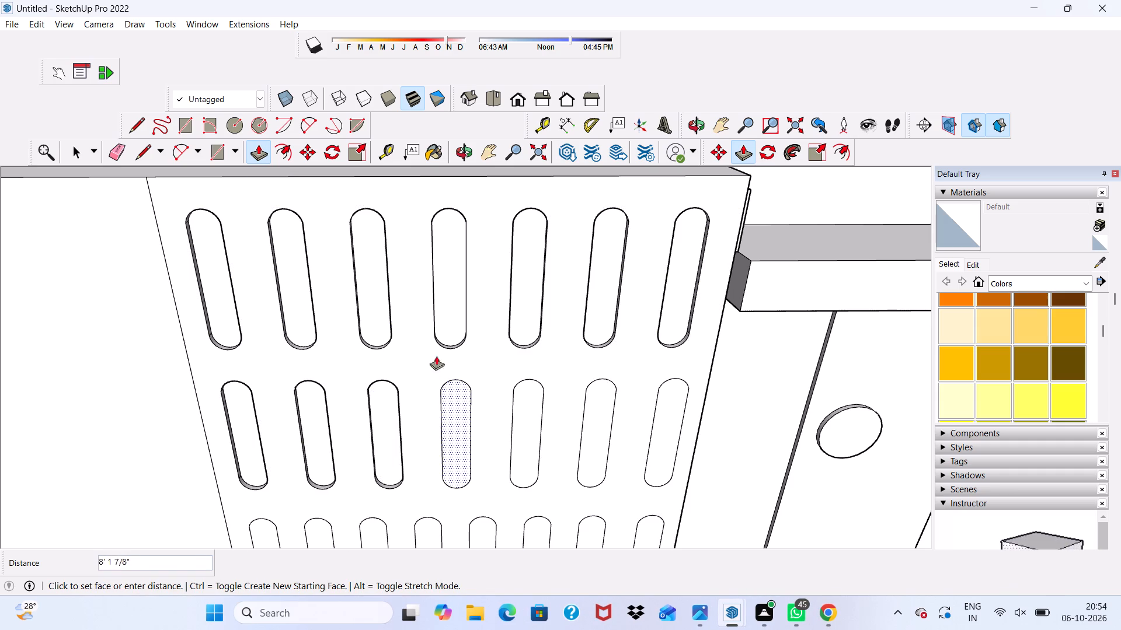
left_click(443, 325)
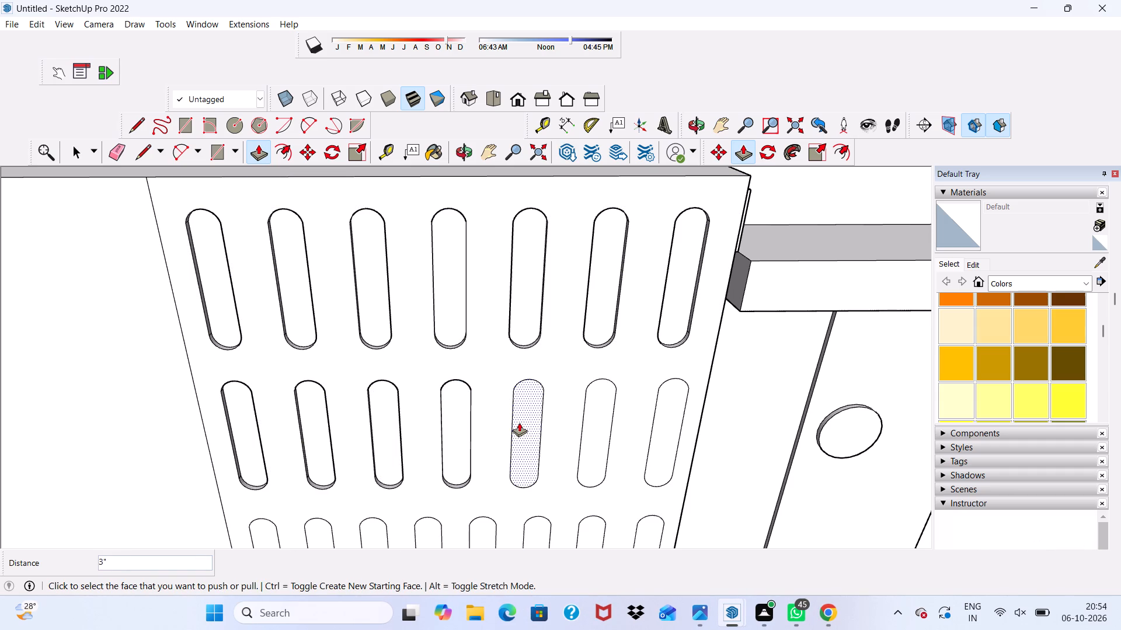
Push the second row's fifth, sixth and seventh slots 3" into the wall to complete that row.
left_click(519, 423)
left_click(516, 325)
left_click(586, 437)
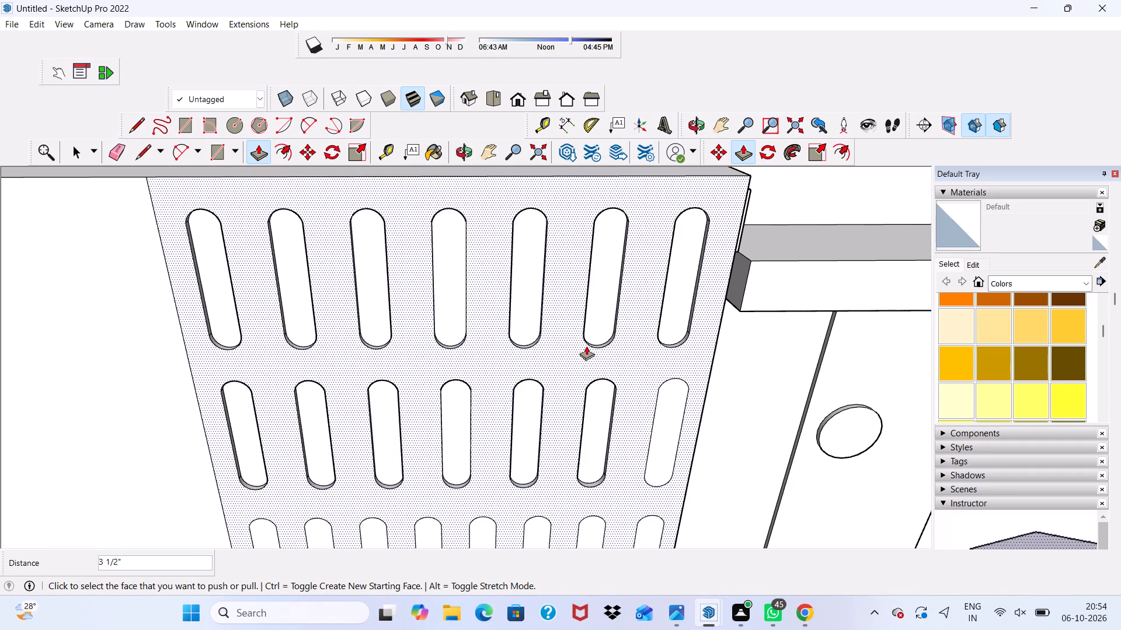
left_click(590, 324)
scroll(663, 405, "up", 1)
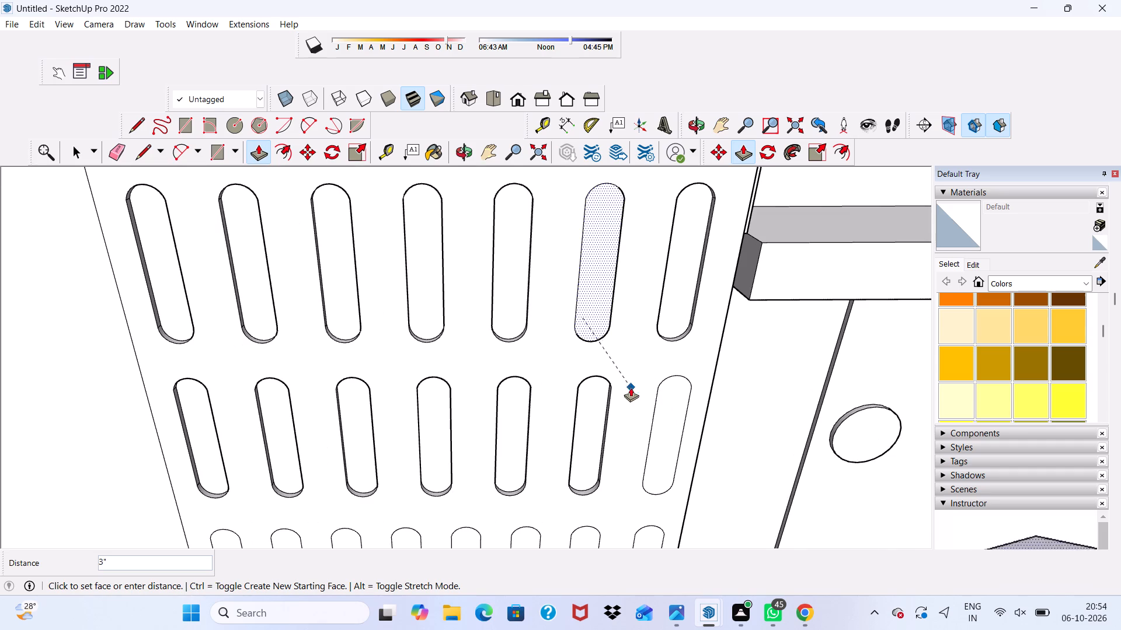
left_click(591, 400)
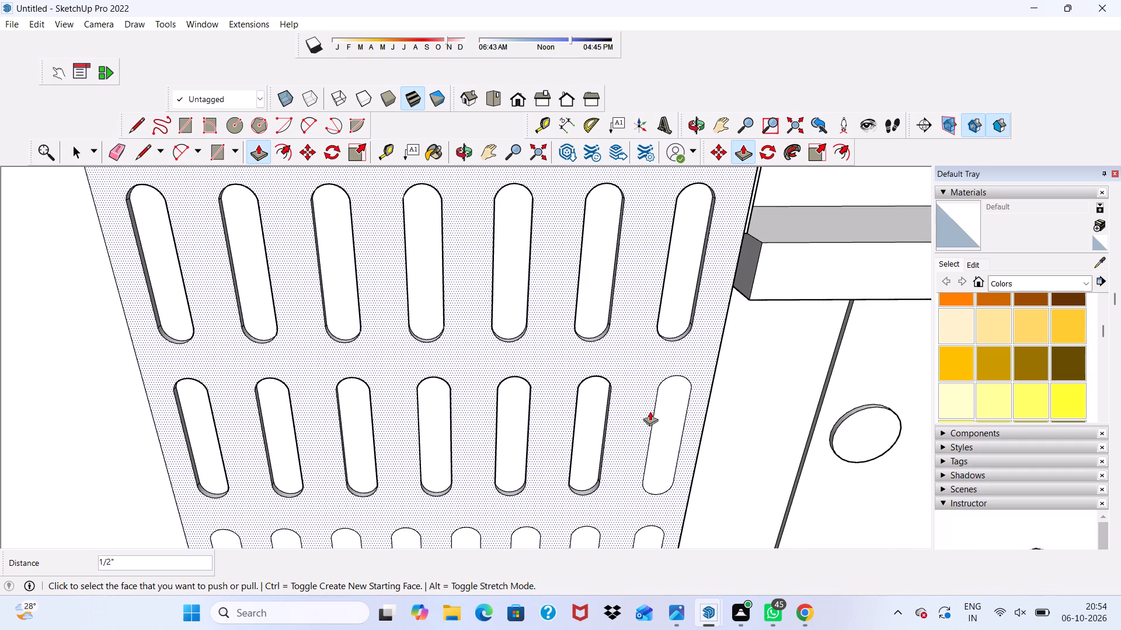
left_click(659, 411)
left_click(665, 317)
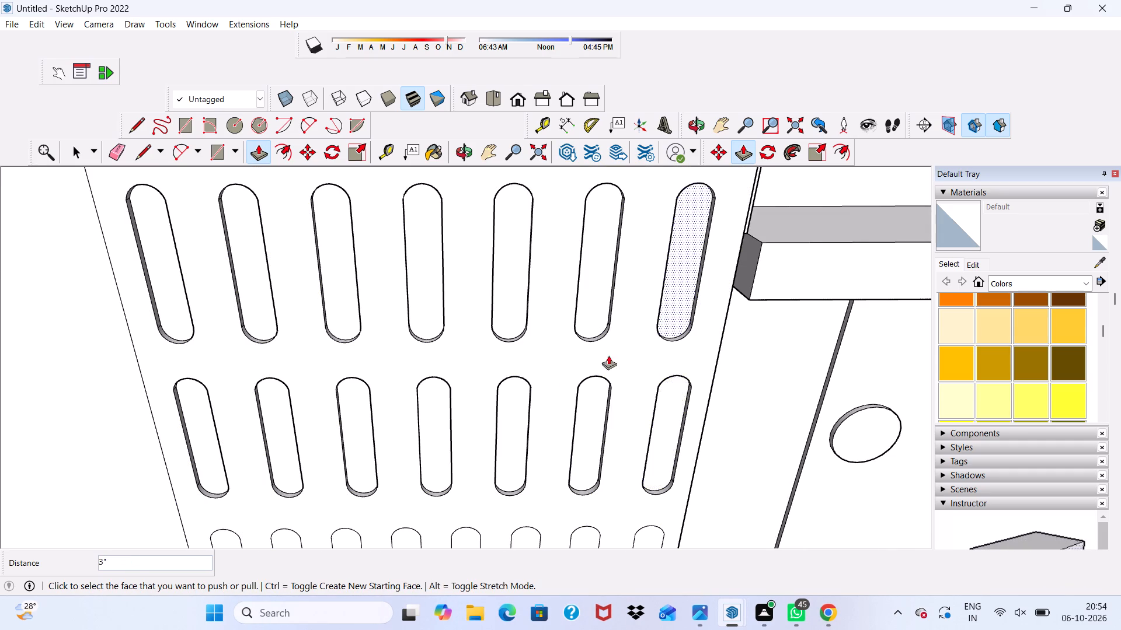
Push the third row's first two slots, farthest from the recess, 3" into the wall.
scroll(521, 411, "down", 3)
scroll(472, 383, "down", 5)
middle_click_drag(485, 347, 393, 195)
middle_click_drag(392, 195, 382, 210)
scroll(400, 408, "up", 2)
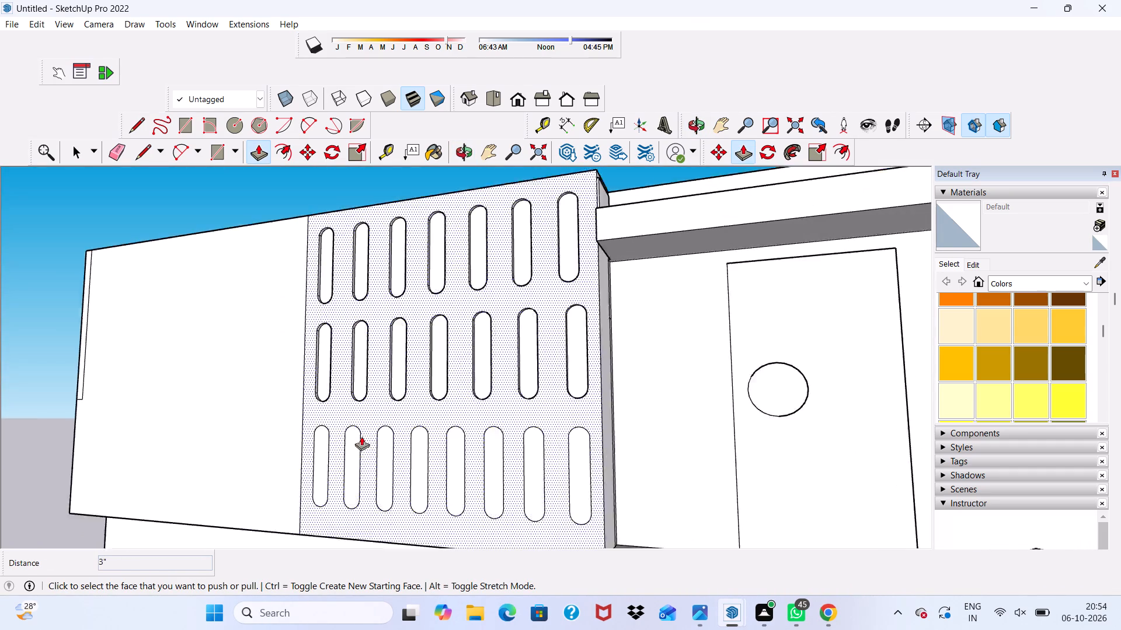
scroll(361, 436, "up", 5)
left_click(309, 429)
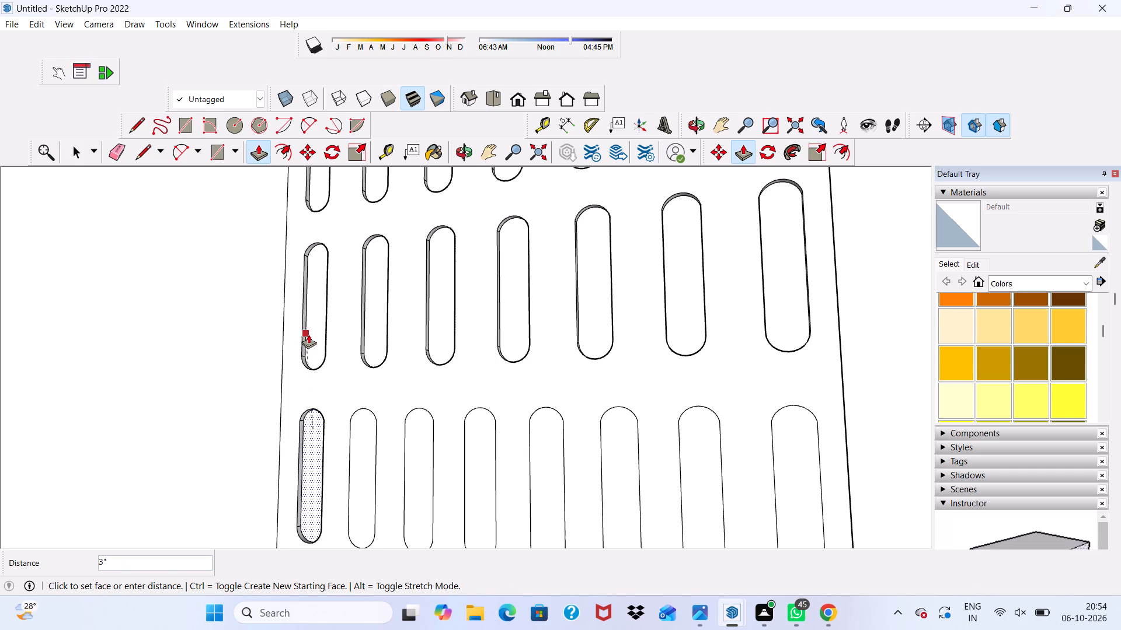
left_click(308, 334)
left_click(357, 446)
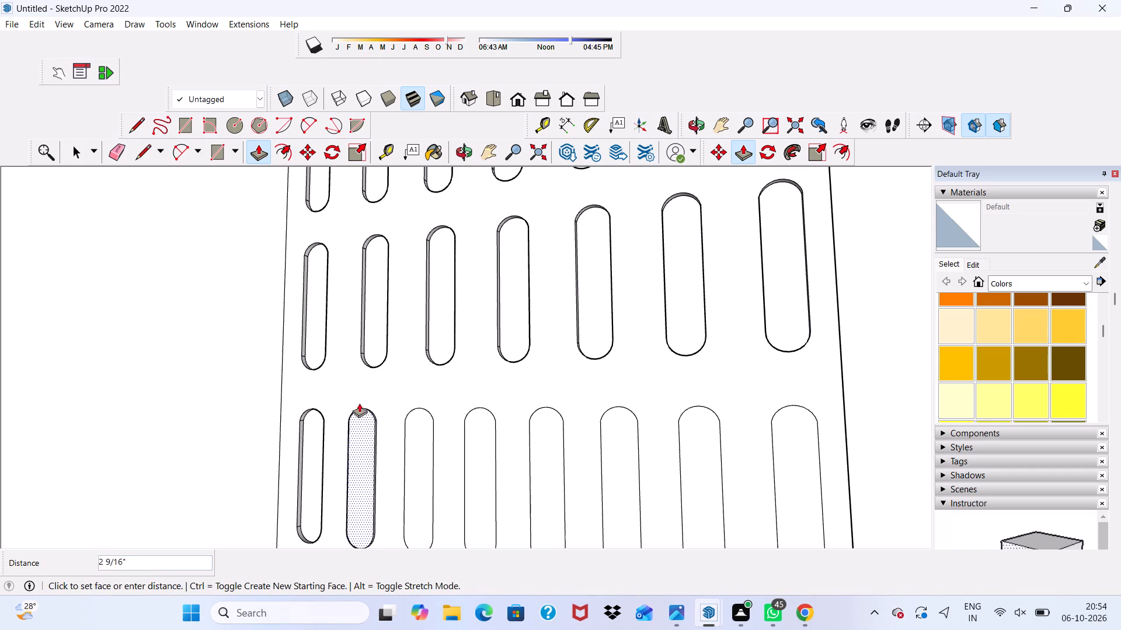
left_click(377, 348)
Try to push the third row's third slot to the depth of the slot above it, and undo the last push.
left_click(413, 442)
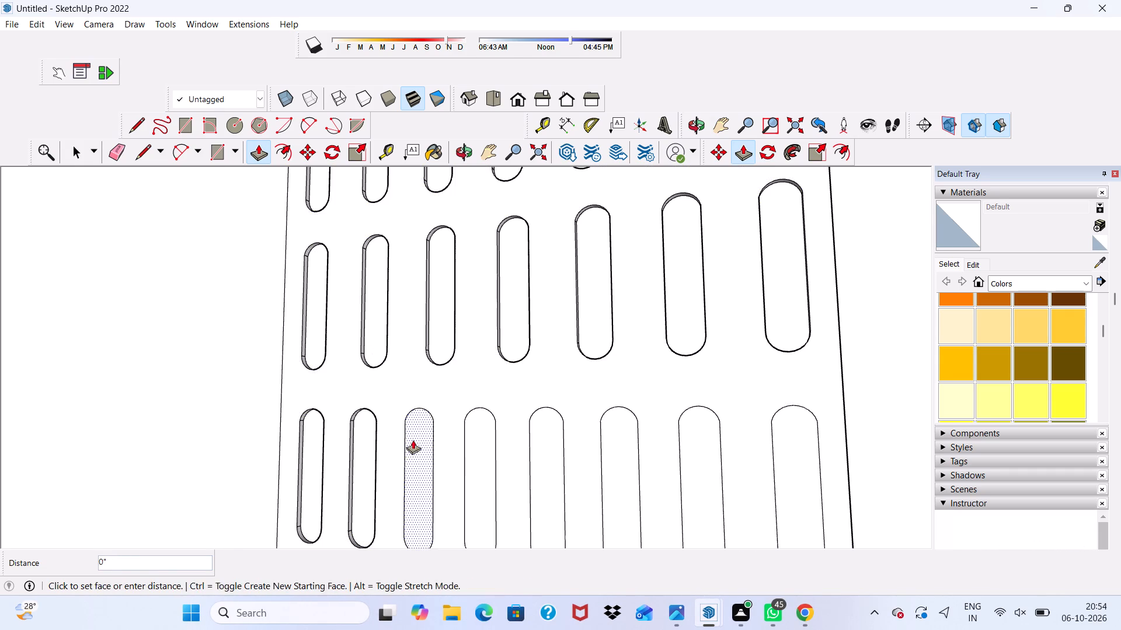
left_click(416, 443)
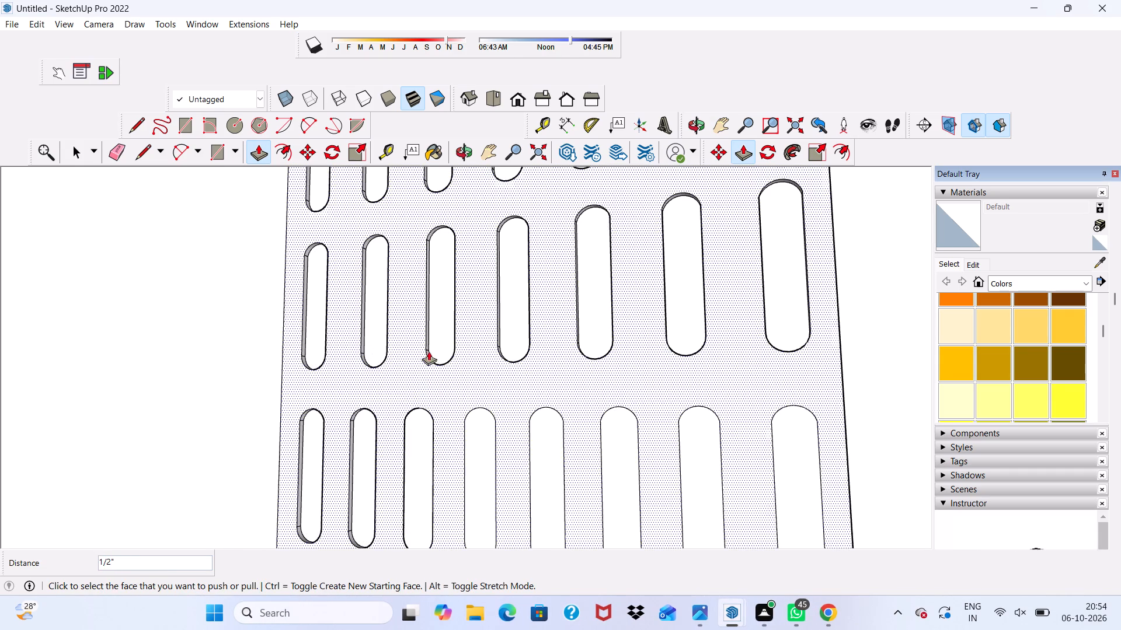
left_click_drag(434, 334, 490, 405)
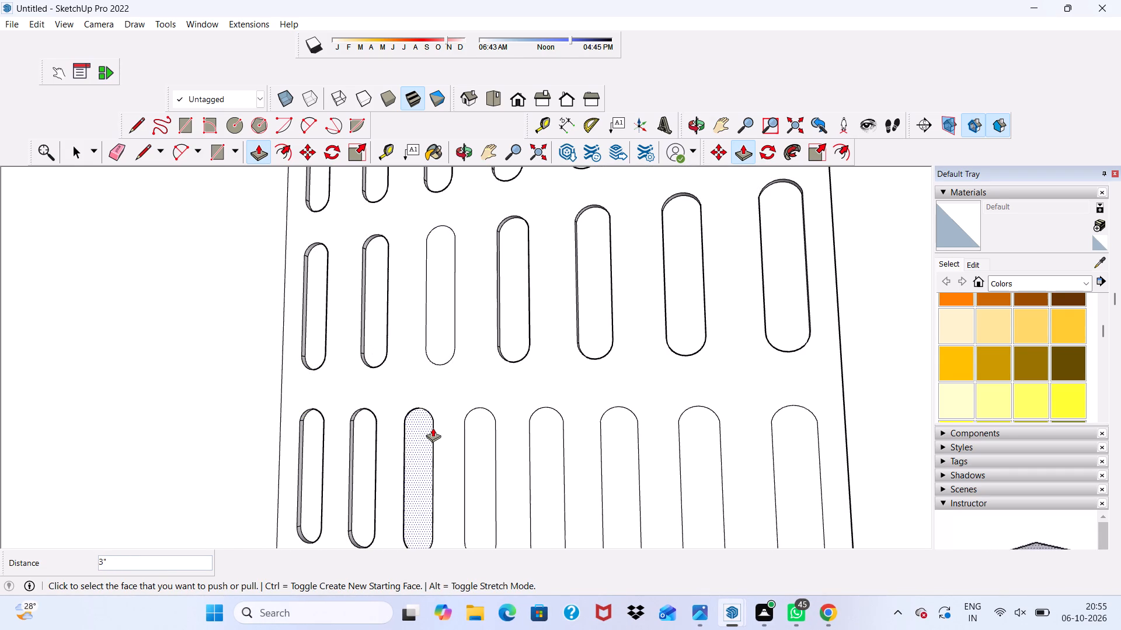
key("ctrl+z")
Push the third row's third, fourth and fifth slots 3" into the wall, matching the slots above.
scroll(433, 428, "up", 2, "ctrl")
scroll(413, 440, "up", 1)
left_click(415, 438)
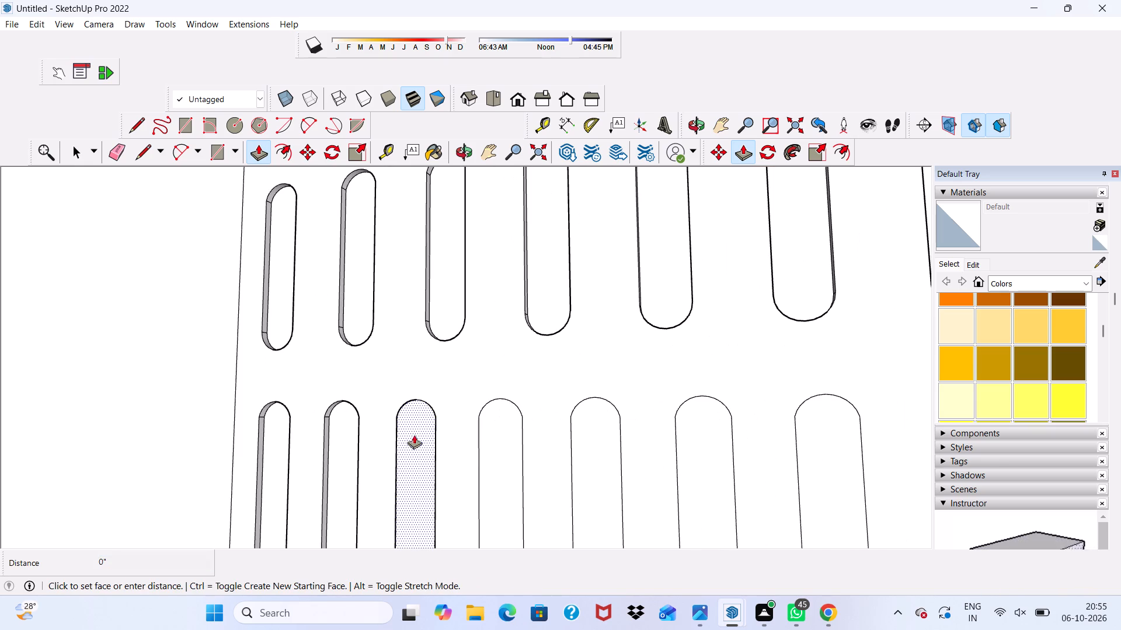
left_click(441, 311)
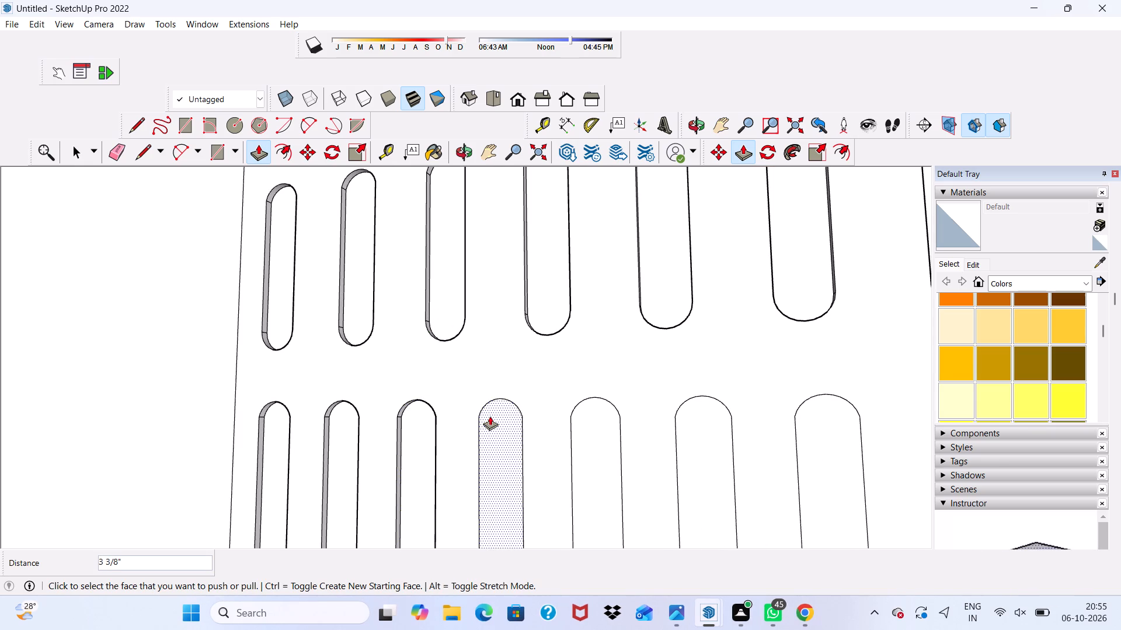
left_click(490, 416)
left_click(540, 304)
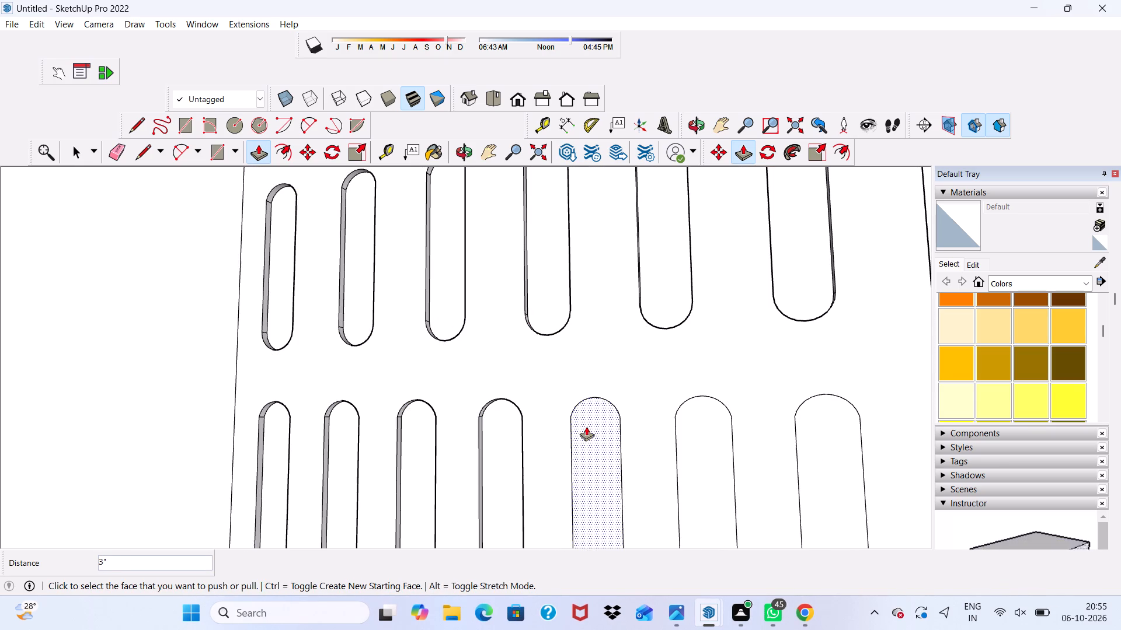
left_click(587, 429)
left_click(660, 300)
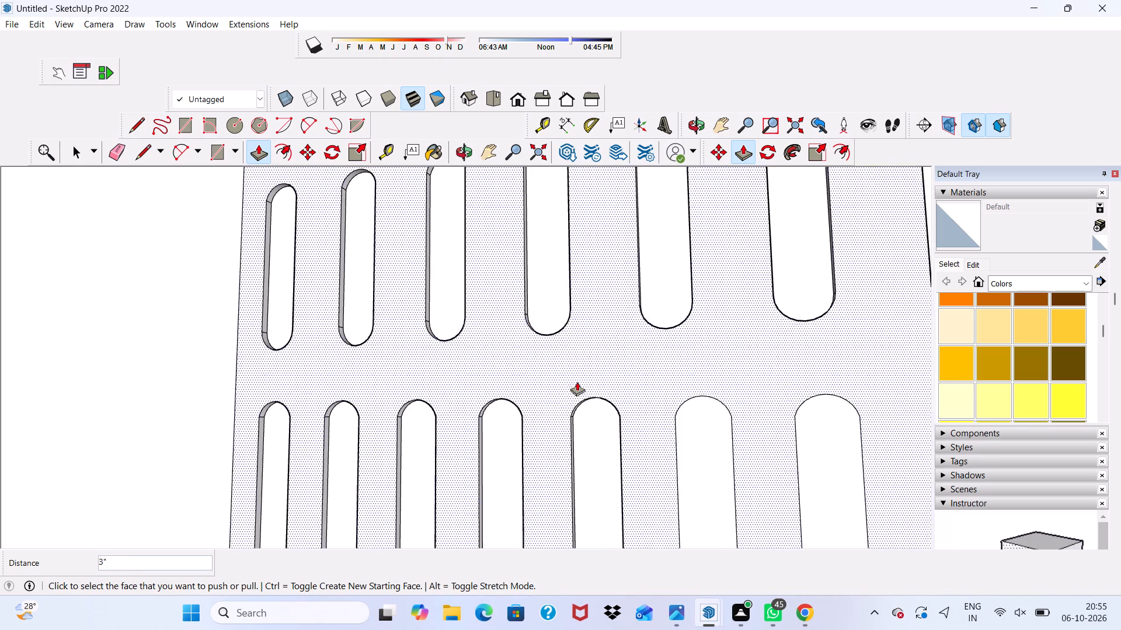
Push the third row's sixth and seventh slots into the wall to the same depth as the second row's slots.
scroll(574, 388, "down", 2)
scroll(571, 407, "up", 1)
scroll(569, 414, "down", 4)
middle_click_drag(543, 446, 487, 480)
middle_click(487, 480)
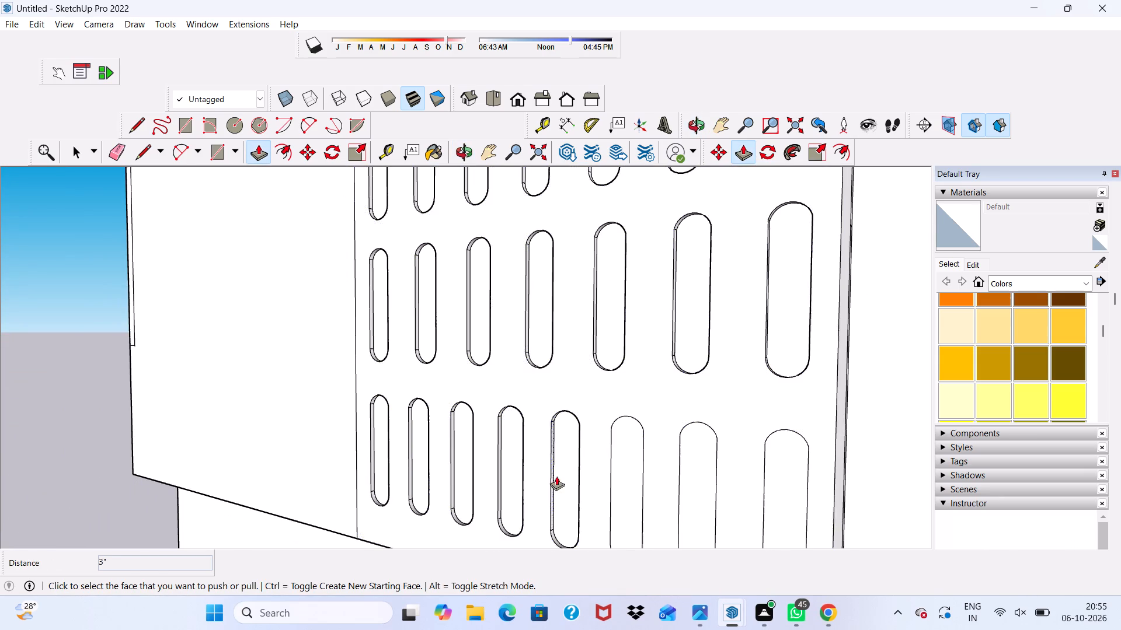
left_click(617, 454)
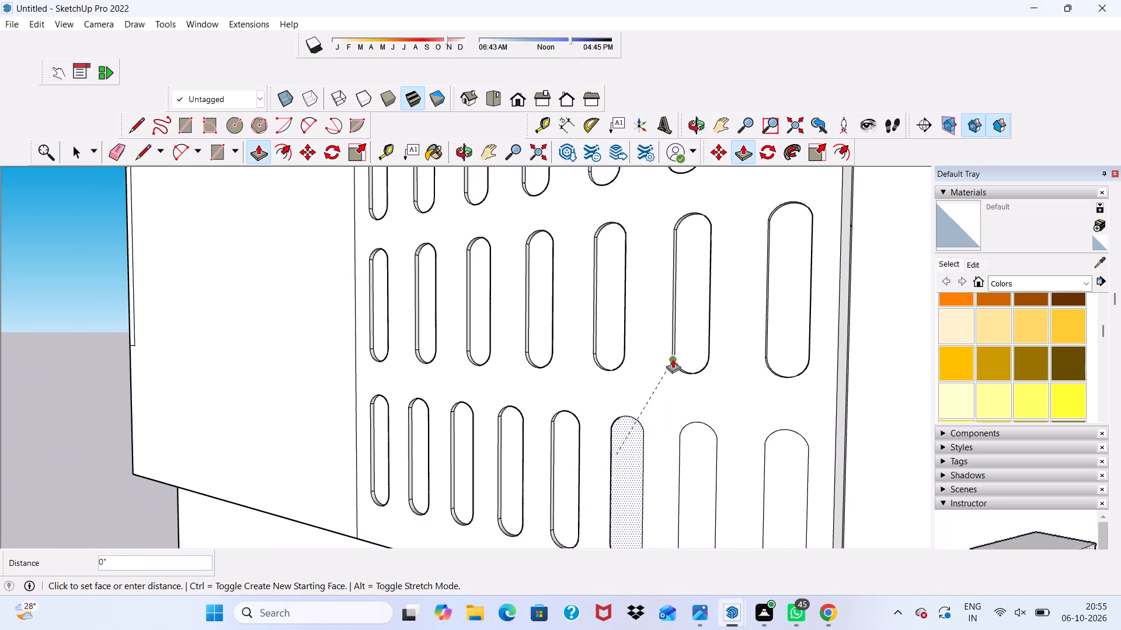
left_click(693, 340)
scroll(708, 466, "up", 2)
scroll(686, 468, "down", 3)
middle_click_drag(686, 468, 740, 436)
middle_click(740, 436)
scroll(693, 466, "up", 1)
left_click(699, 462)
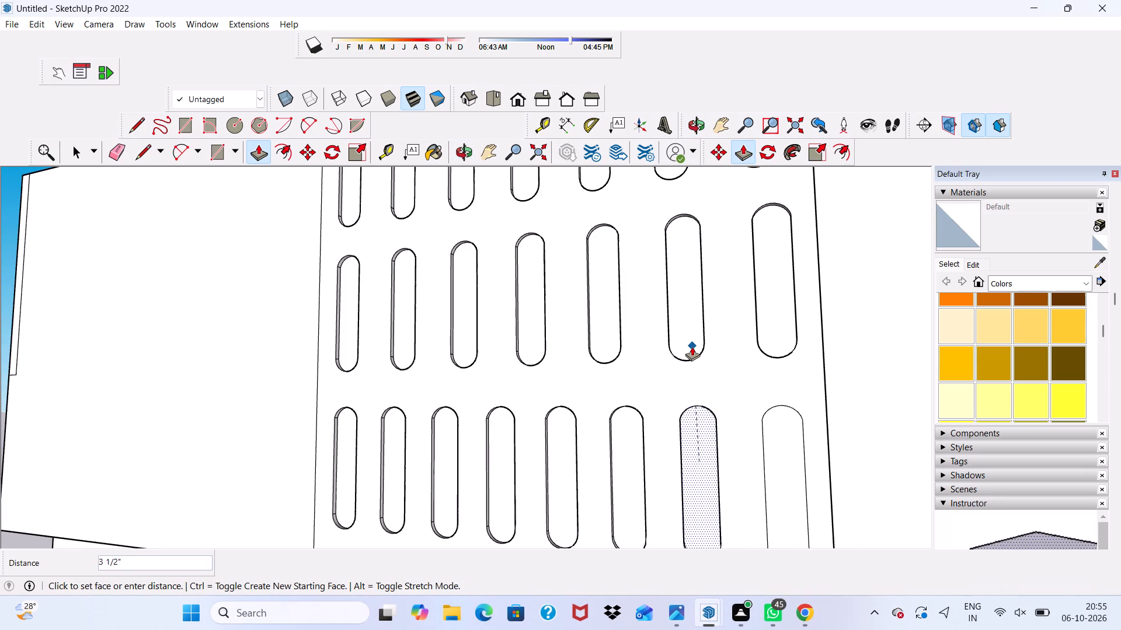
left_click(692, 346)
Push the third row's last slot, nearest the recess, into the wall to the same depth as the slot above.
scroll(725, 456, "up", 3)
scroll(688, 451, "down", 1)
middle_click_drag(687, 450, 583, 505)
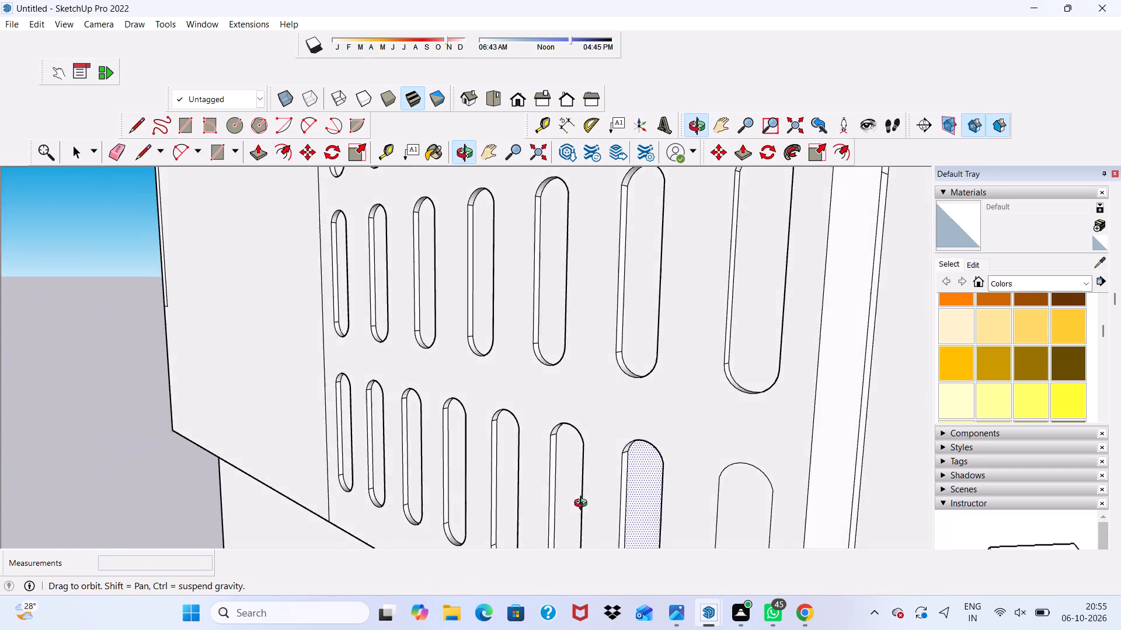
middle_click_drag(583, 505, 663, 474)
middle_click(664, 474)
scroll(744, 471, "up", 1)
left_click(783, 460)
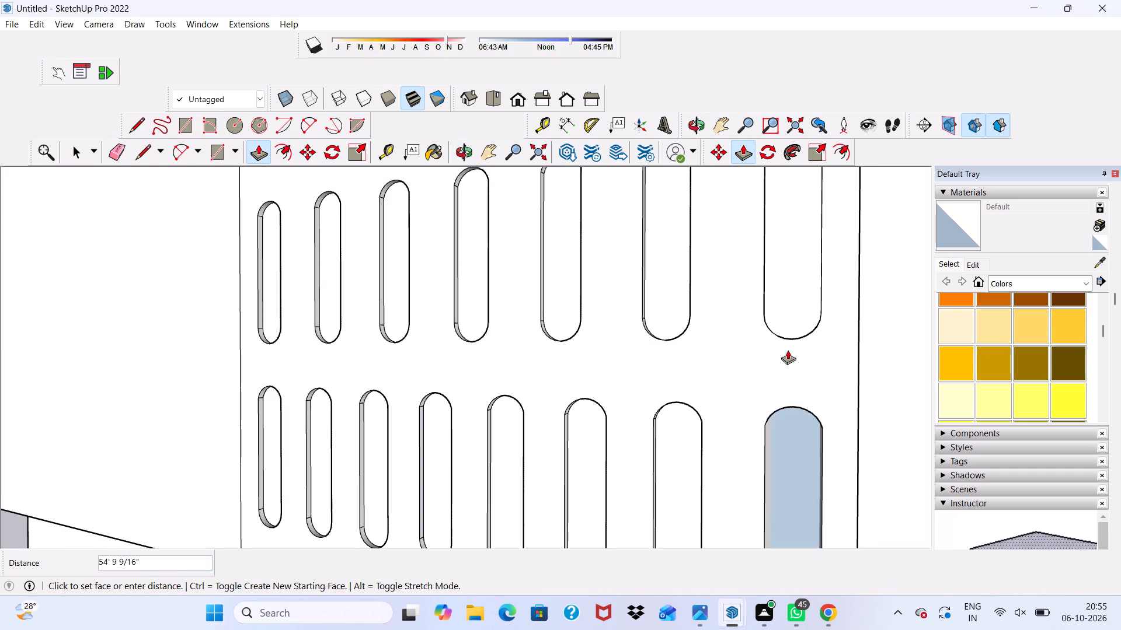
left_click(788, 319)
scroll(701, 471, "down", 4)
middle_click_drag(723, 440, 691, 452)
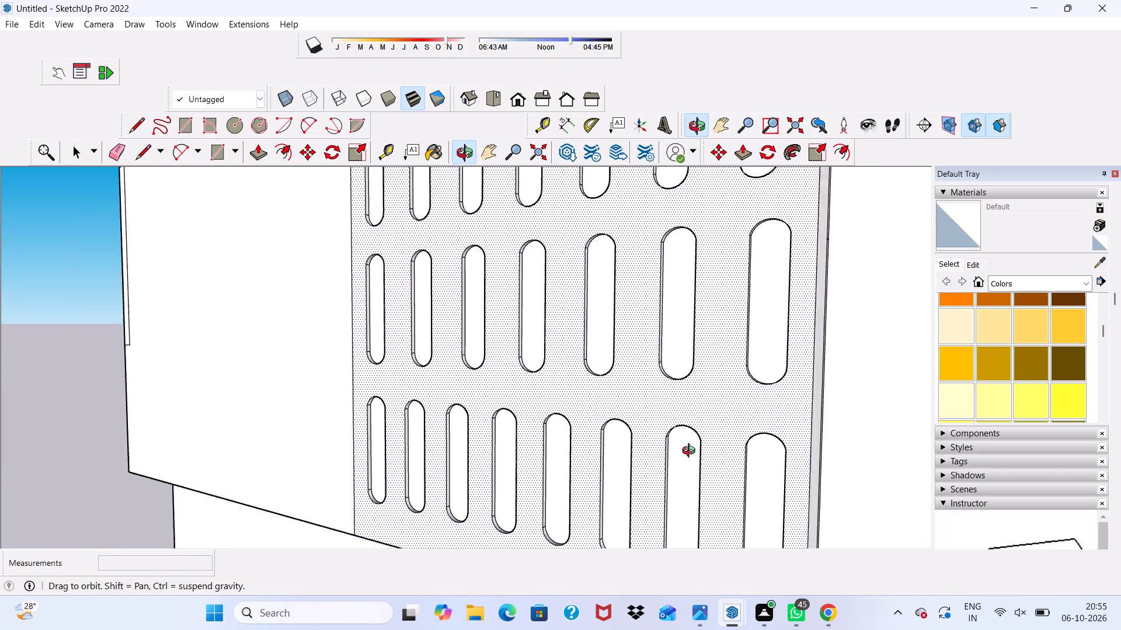
Examine the three rows of recessed slots and the rest of the building's front from several angles.
middle_click_drag(691, 452, 719, 425)
middle_click(719, 426)
key("space")
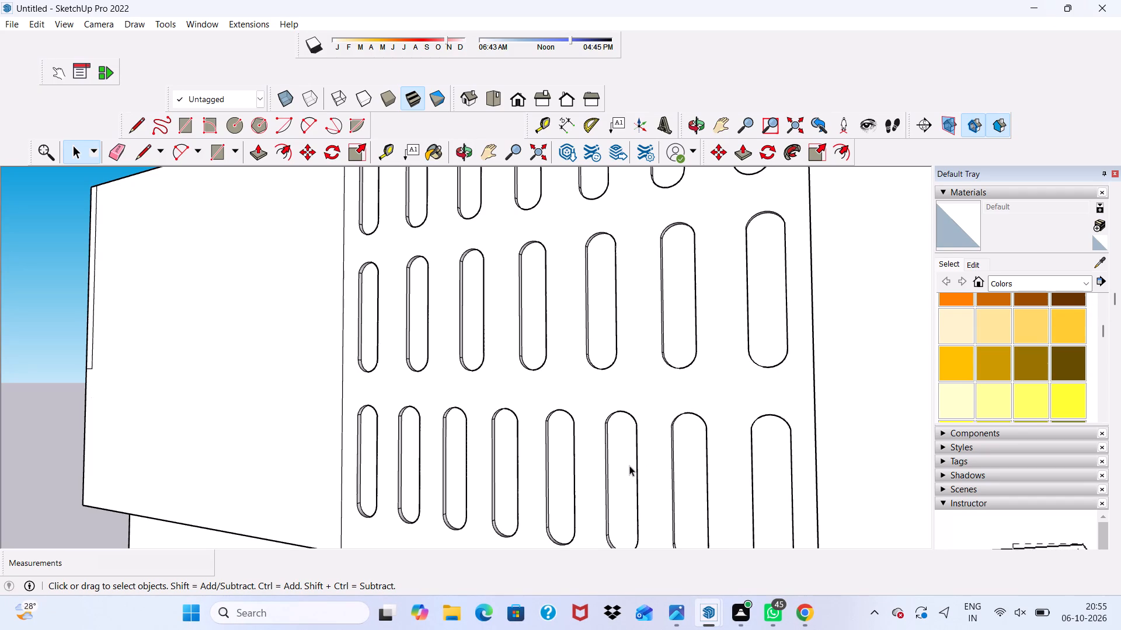
scroll(486, 499, "down", 3)
scroll(0, 599, "down", 4)
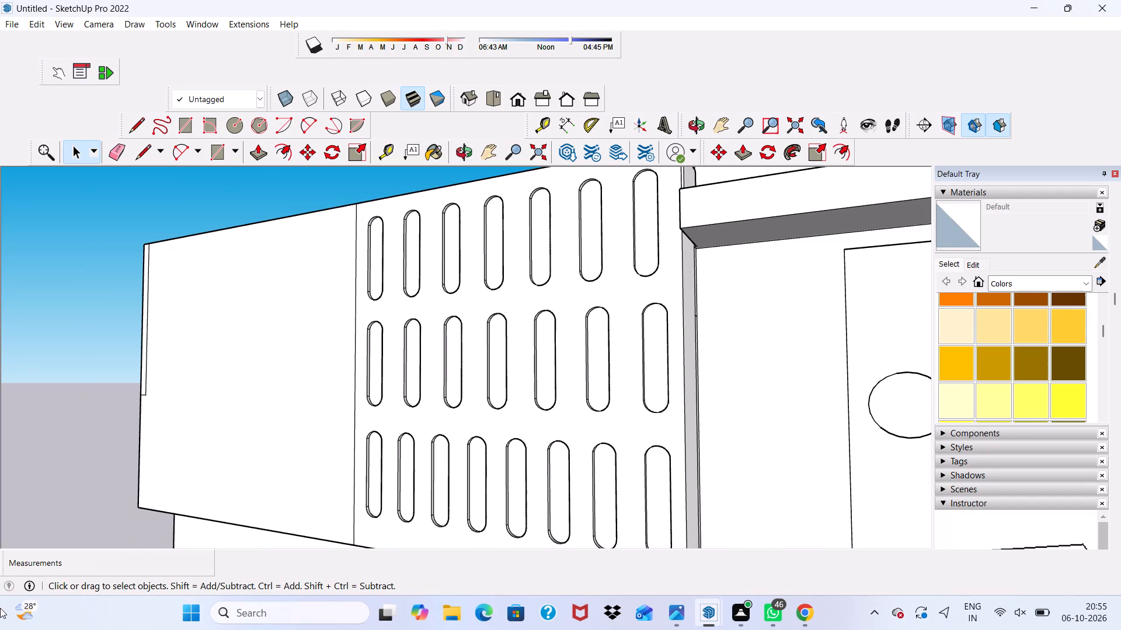
scroll(0, 598, "down", 3)
scroll(18, 595, "up", 1)
scroll(53, 601, "down", 5)
scroll(885, 0, "down", 1)
middle_click_drag(886, 0, 894, 5)
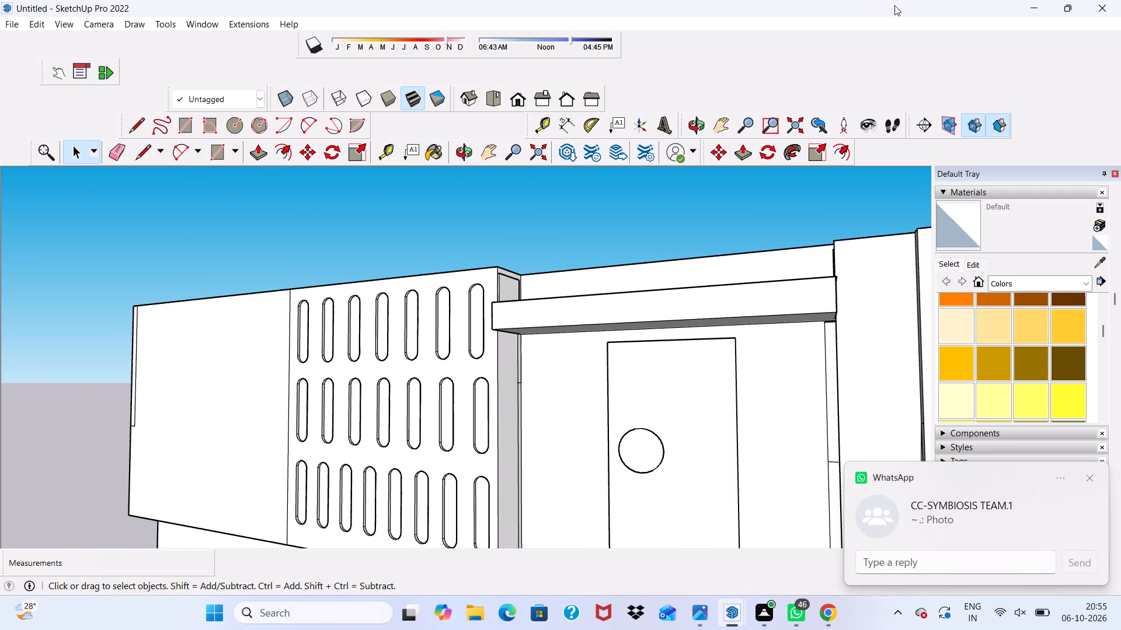
middle_click_drag(894, 5, 894, 72)
scroll(907, 86, "down", 3)
scroll(797, 123, "down", 1)
scroll(695, 153, "down", 1)
scroll(699, 82, "down", 2)
scroll(461, 297, "down", 1)
middle_click_drag(426, 303, 594, 278)
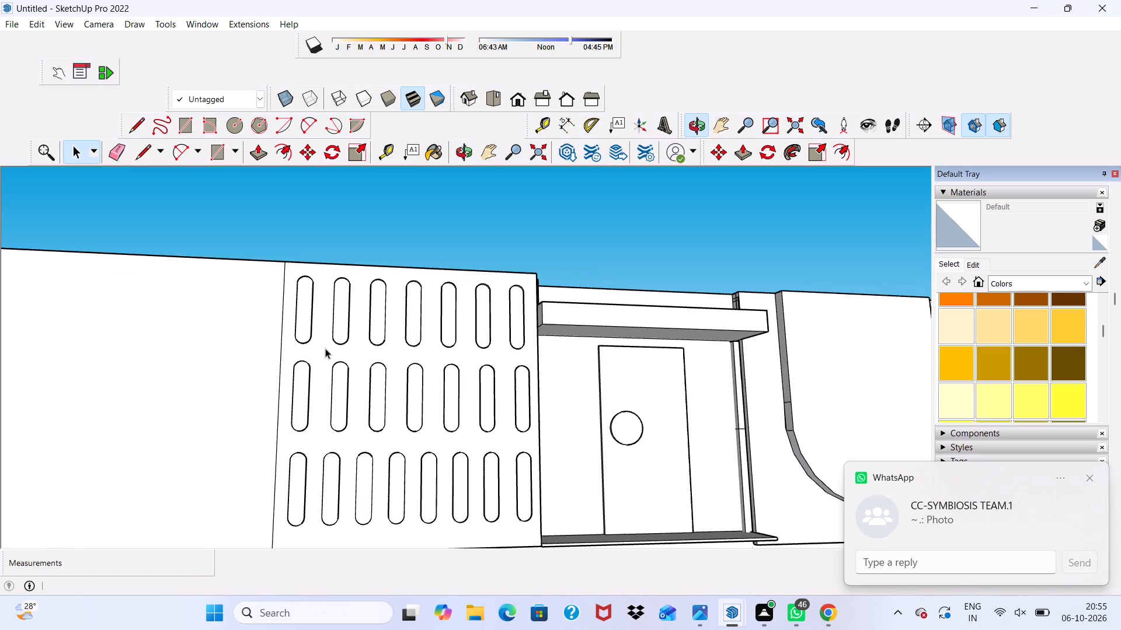
scroll(316, 348, "down", 2)
scroll(314, 348, "up", 1)
scroll(314, 348, "down", 6)
middle_click_drag(309, 351, 276, 395)
scroll(274, 395, "up", 1)
scroll(274, 394, "down", 1)
scroll(274, 394, "up", 4)
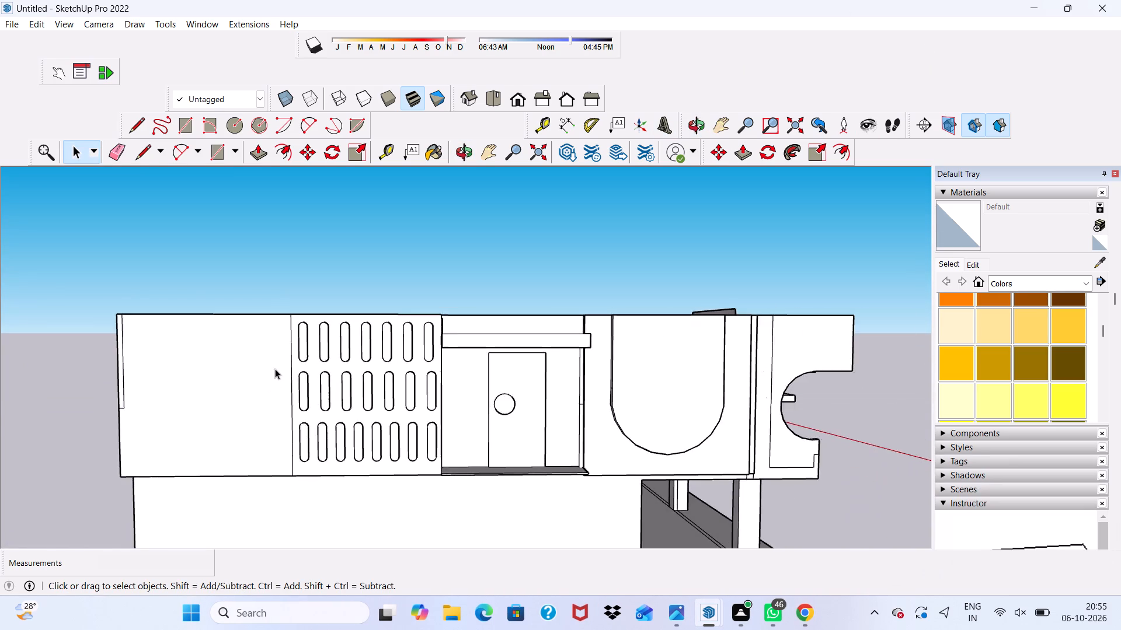
scroll(275, 369, "up", 2)
middle_click_drag(275, 367, 415, 359)
middle_click(415, 359)
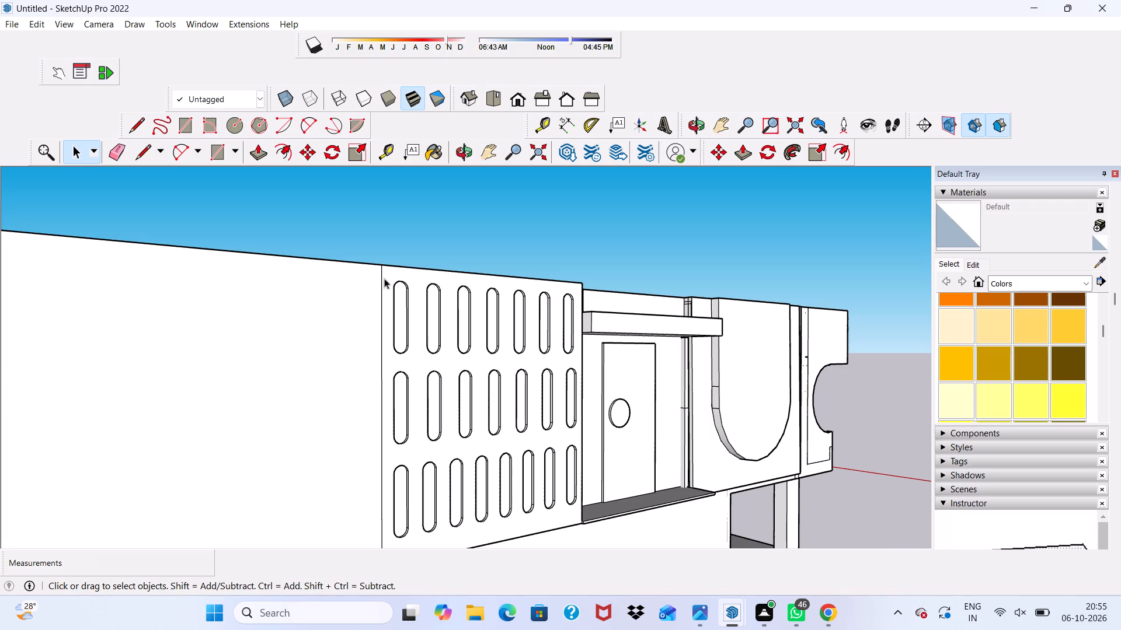
Draw a full-height rectangular strip about 2' 1" wide on the wall along the outer side of the slotted panel.
left_click(207, 157)
scroll(359, 239, "up", 2)
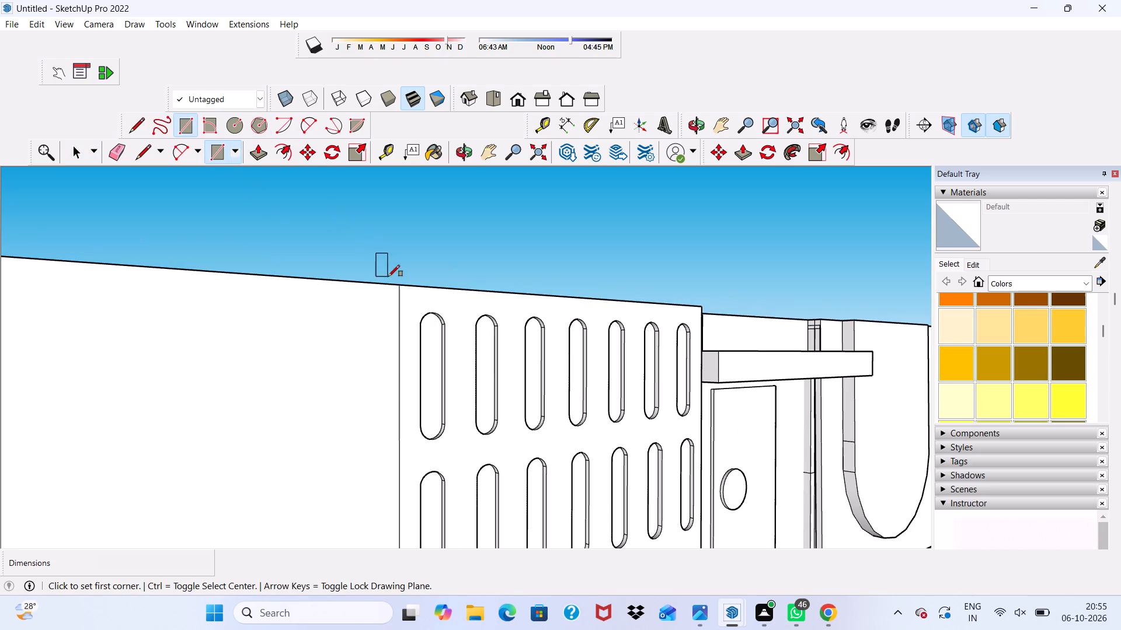
left_click(401, 287)
scroll(322, 316, "down", 10)
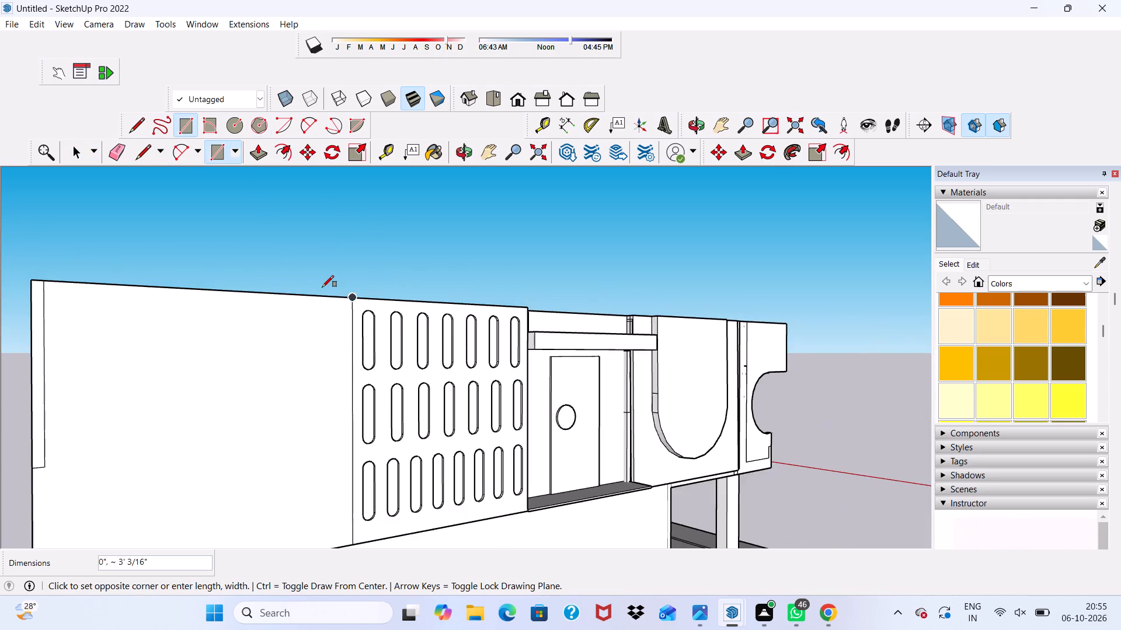
scroll(322, 287, "down", 6)
scroll(343, 379, "up", 6)
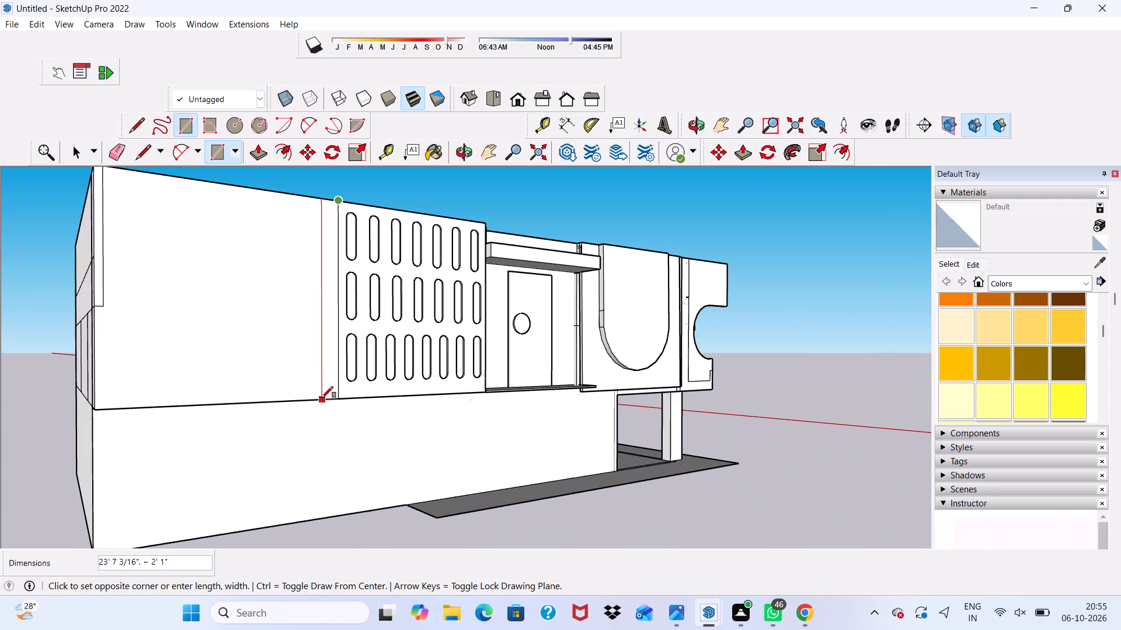
left_click(322, 398)
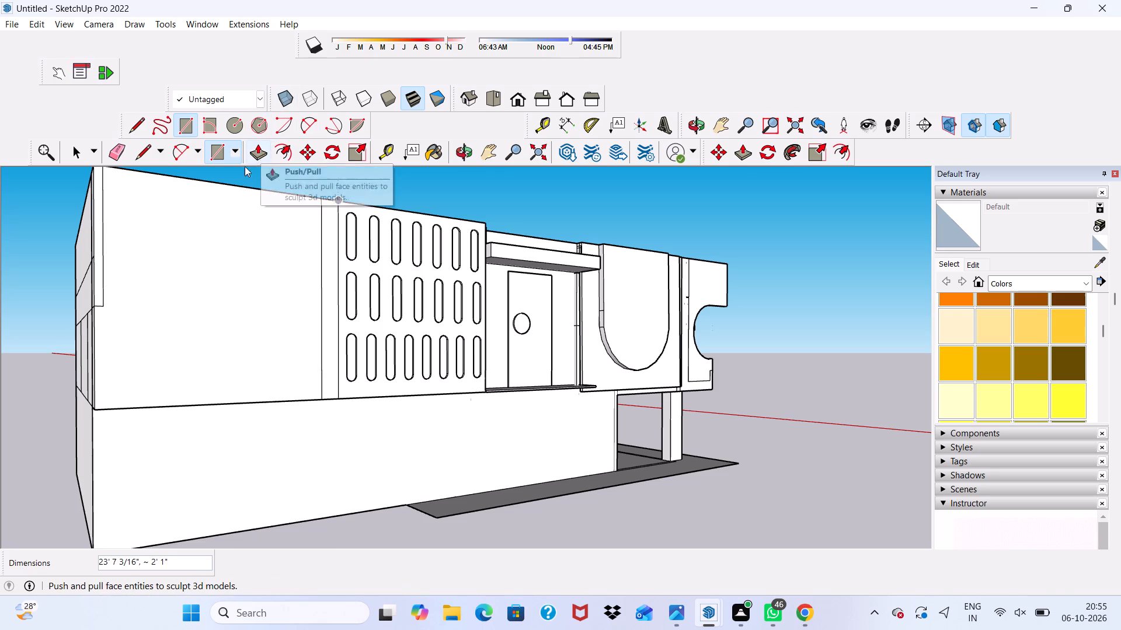
Pull the strip beside the slotted panel 3" out from the wall.
left_click(259, 152)
scroll(339, 268, "up", 1)
left_click(332, 278)
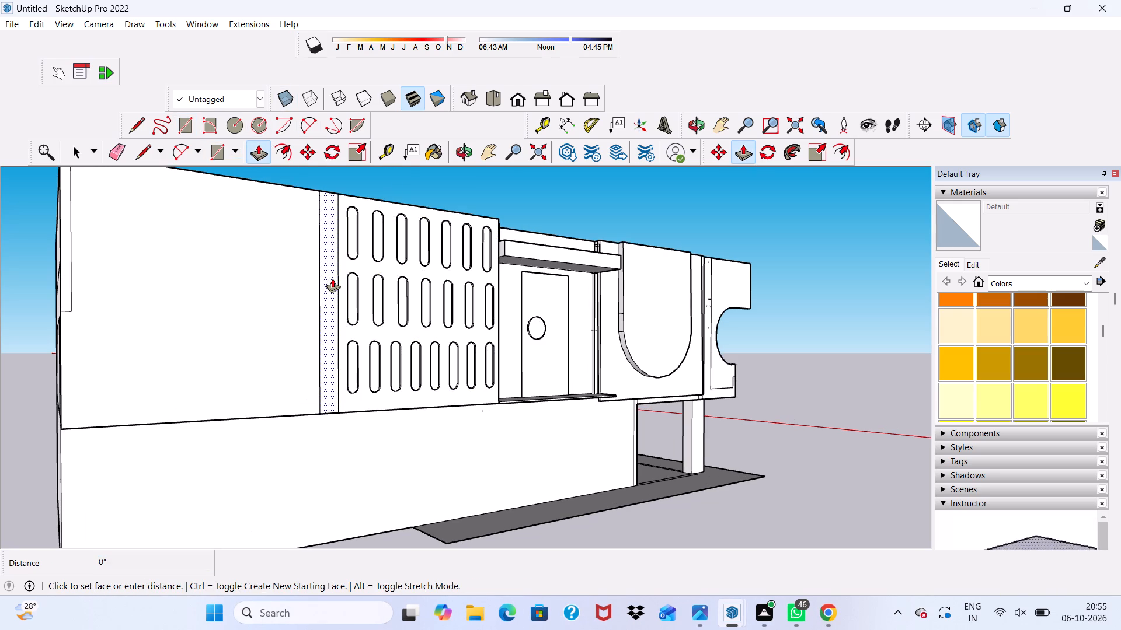
key("3")
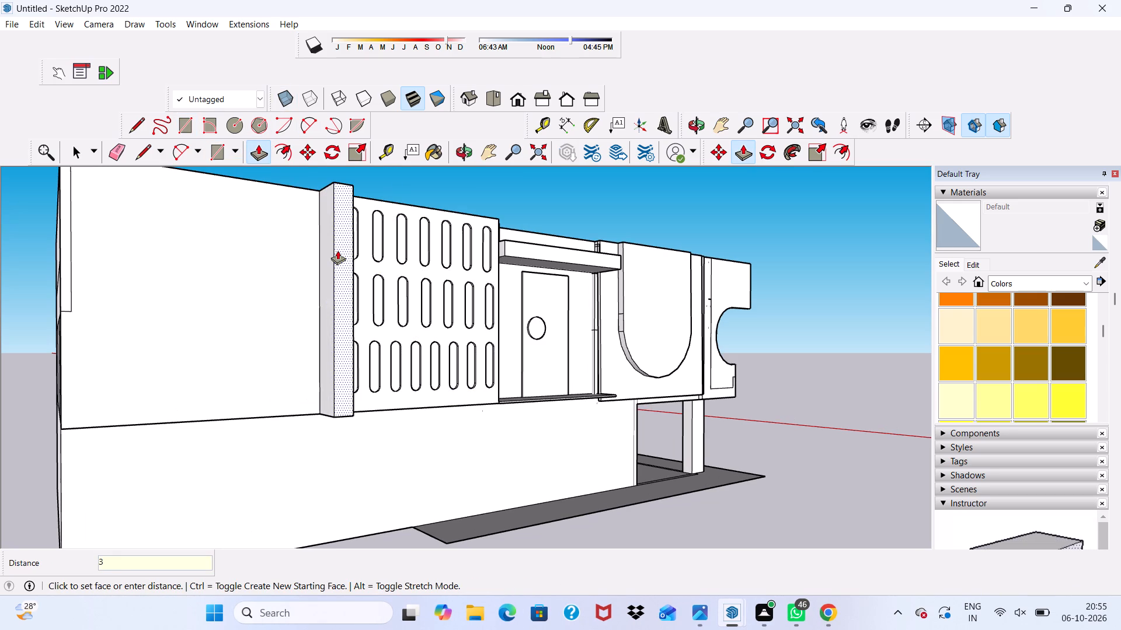
key("shift+quotedbl")
key("Return")
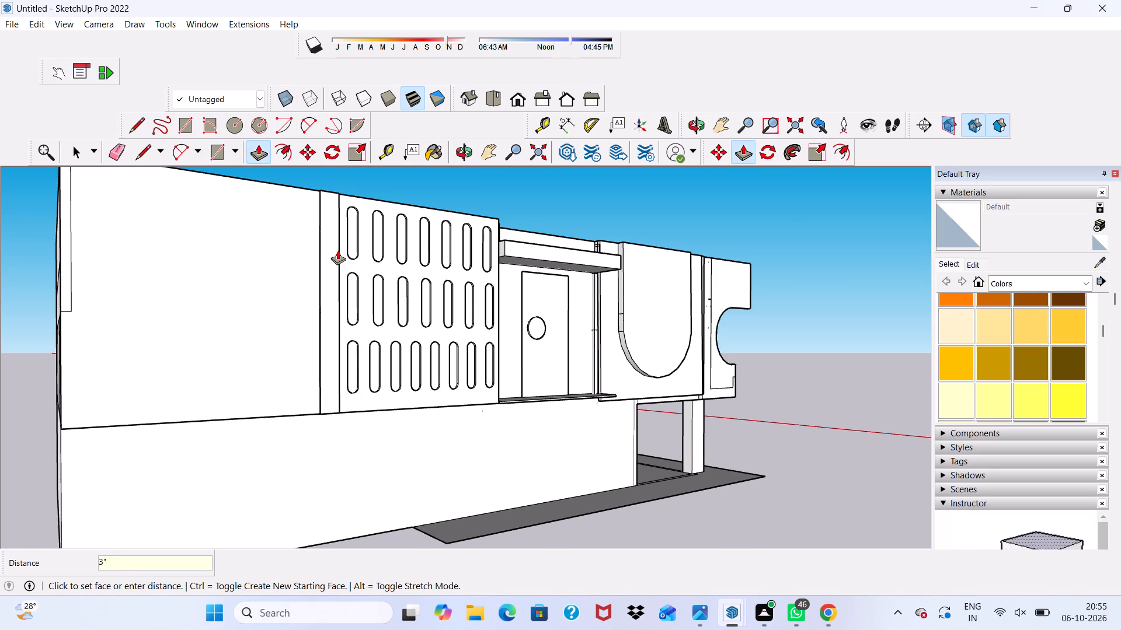
Erase the leftover L-shaped line along the blank wall's outer end, undoing any stroke that catches the wall's edge.
scroll(367, 239, "up", 4)
scroll(367, 239, "down", 2)
middle_click_drag(367, 240, 186, 356)
scroll(229, 311, "up", 9)
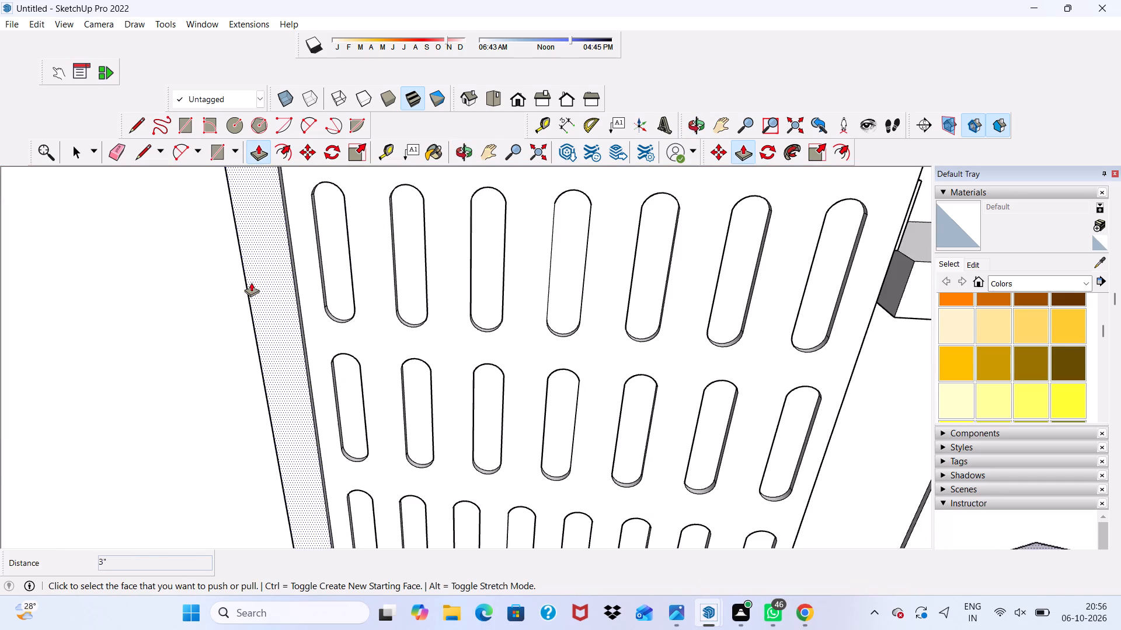
scroll(269, 254, "down", 10)
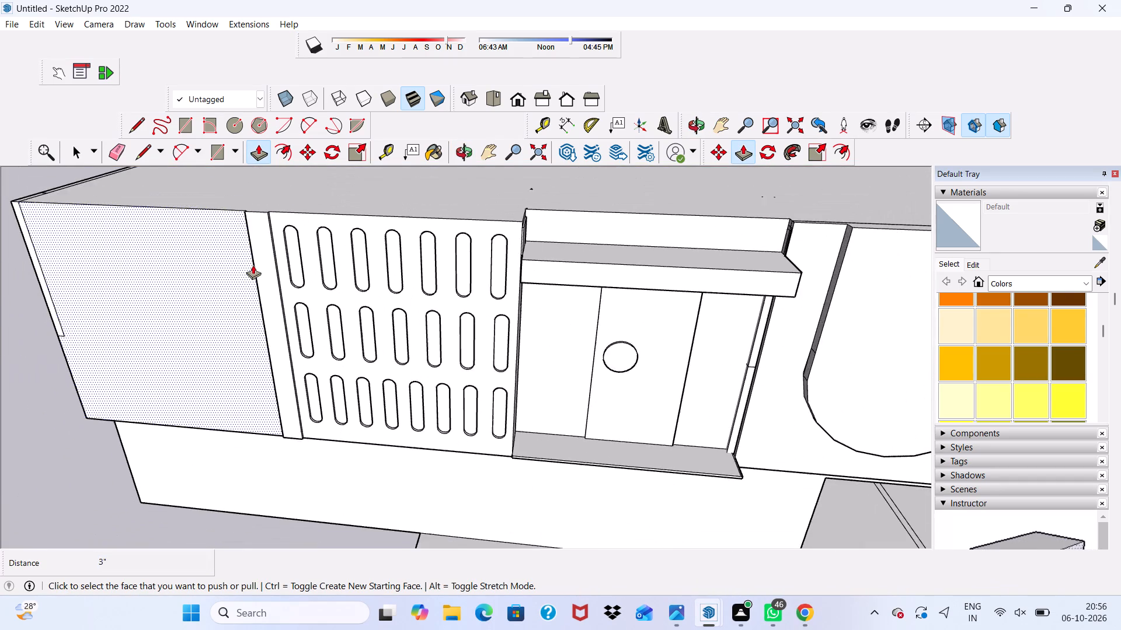
scroll(95, 211, "up", 1)
key("space")
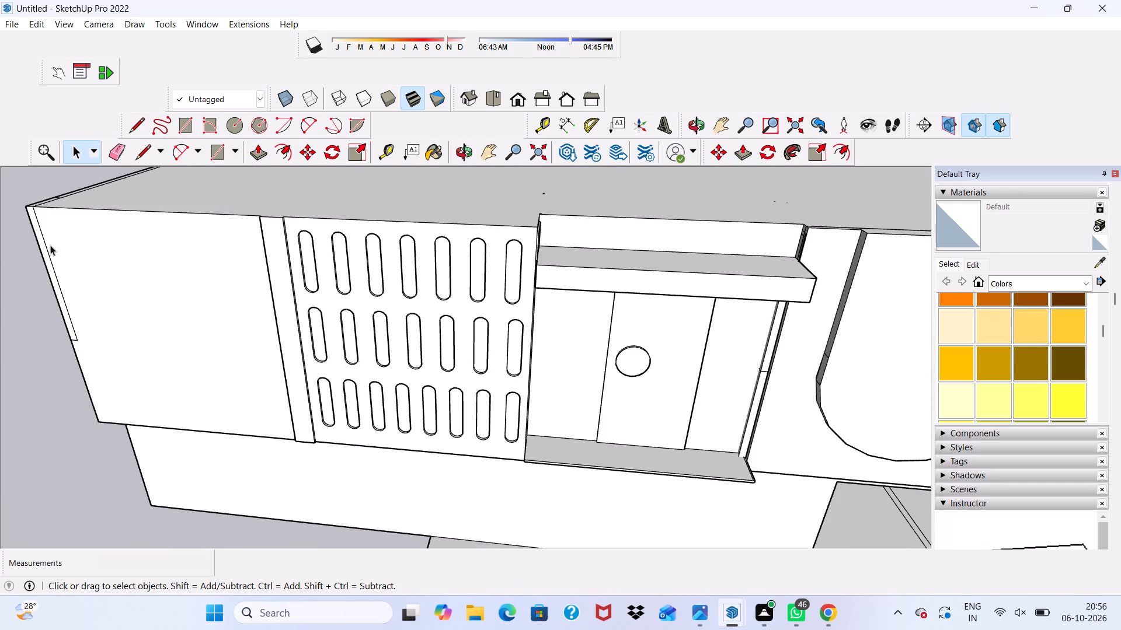
scroll(50, 245, "up", 1)
left_click(116, 146)
scroll(69, 257, "up", 2)
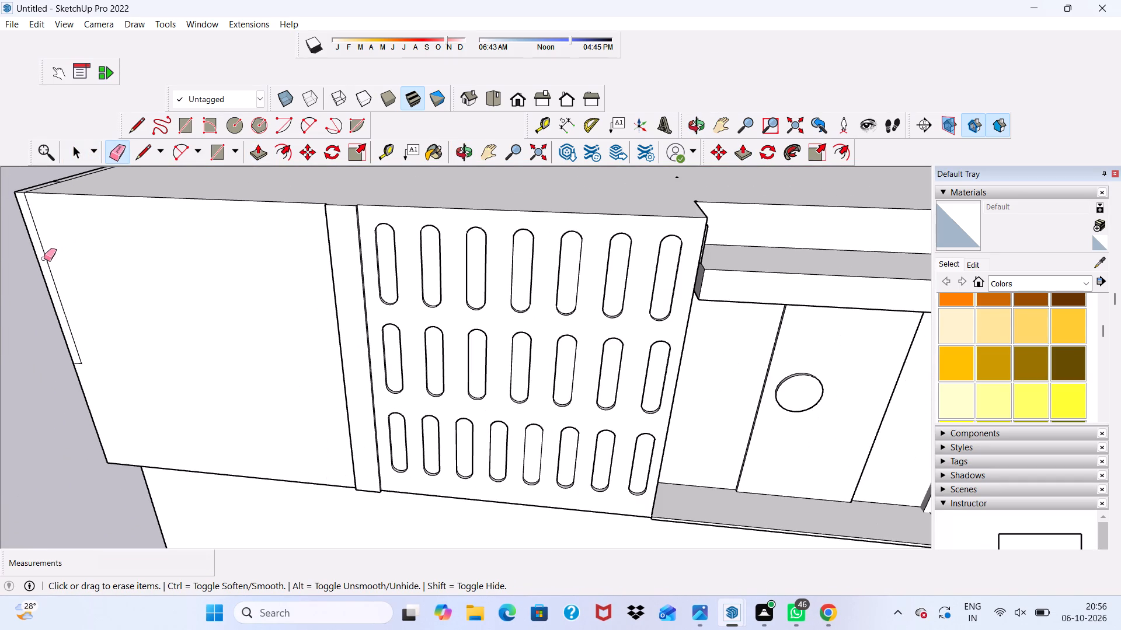
left_click(44, 258)
left_click_drag(64, 316, 75, 365)
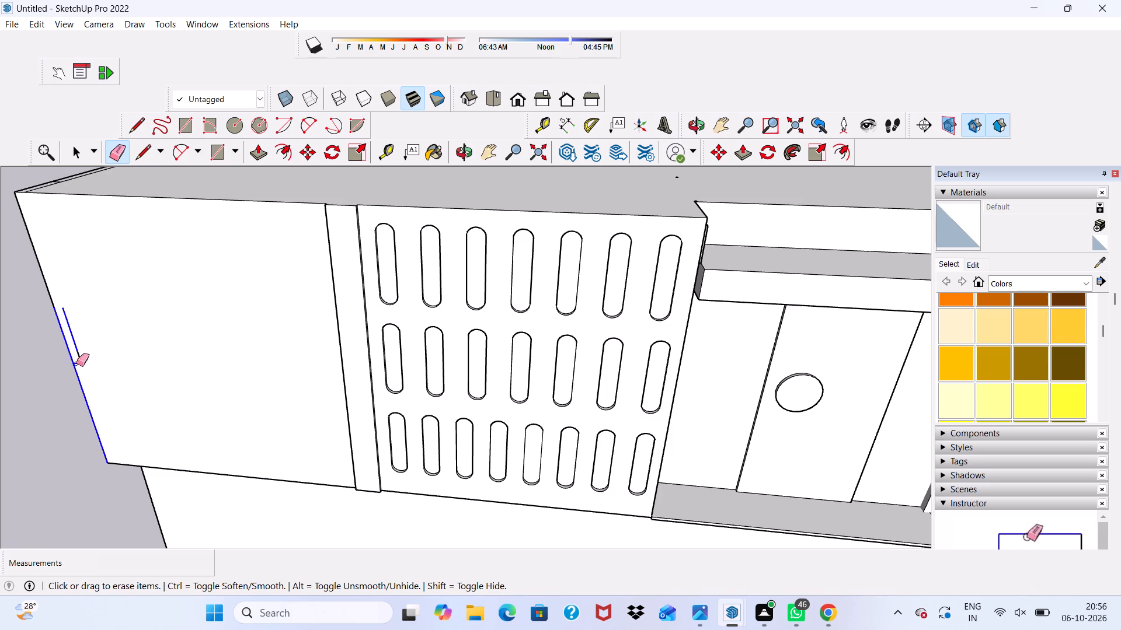
key("ctrl+z")
scroll(86, 338, "up", 2, "ctrl")
left_click(70, 340)
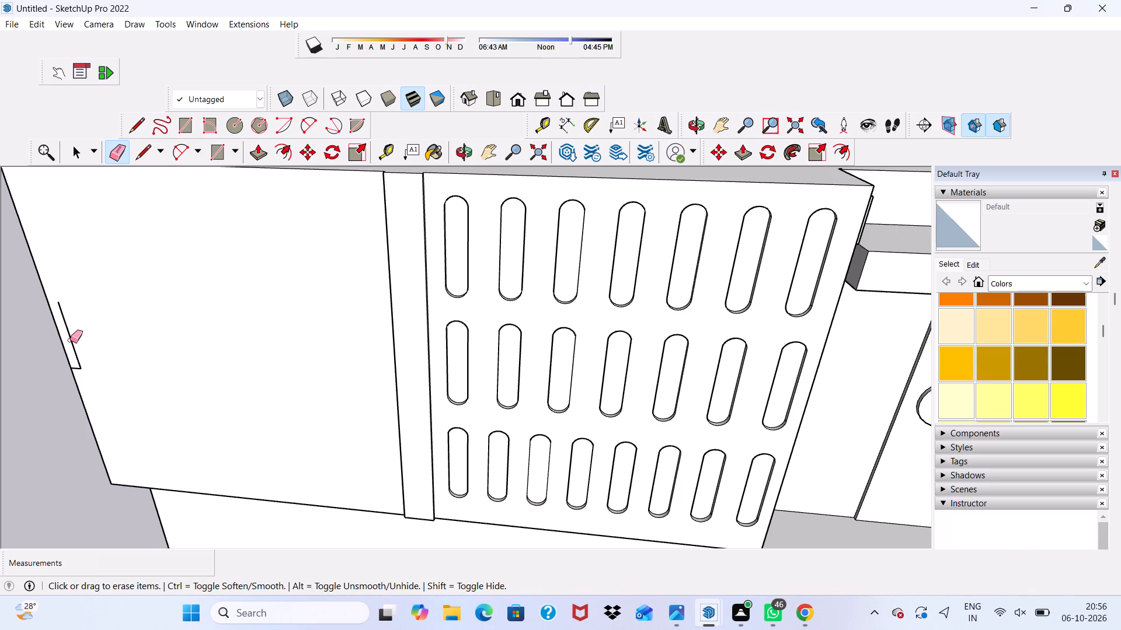
left_click_drag(76, 363, 77, 373)
left_click_drag(79, 363, 86, 359)
scroll(82, 360, "down", 1)
middle_click_drag(82, 360, 132, 342)
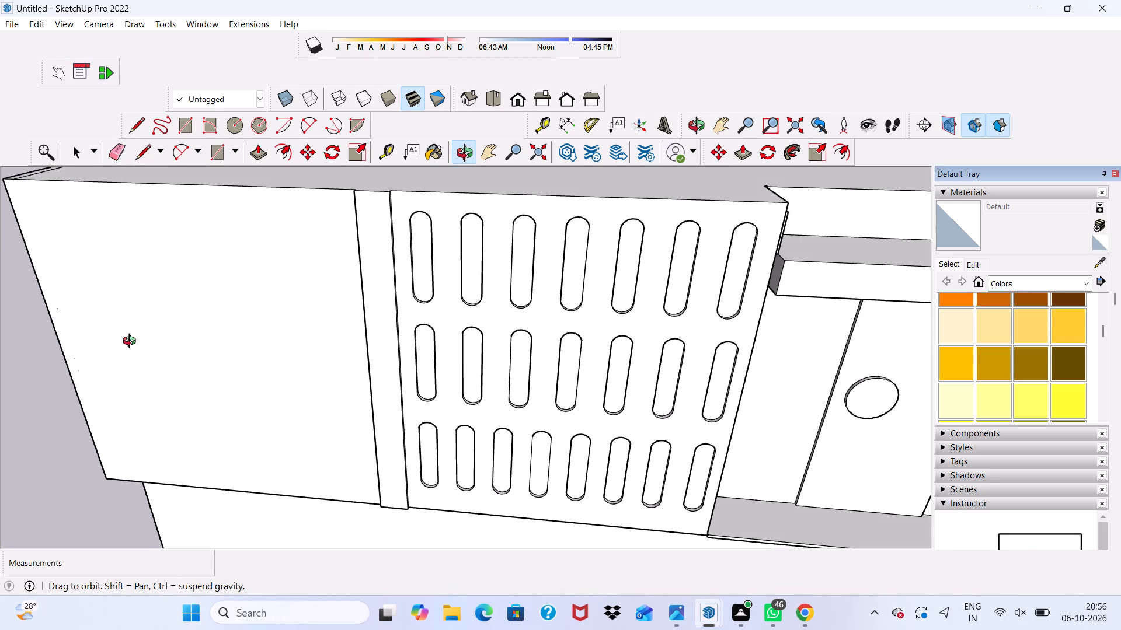
middle_click_drag(132, 342, 458, 302)
middle_click(458, 302)
scroll(371, 323, "down", 15)
middle_click_drag(353, 296, 34, 275)
key("space")
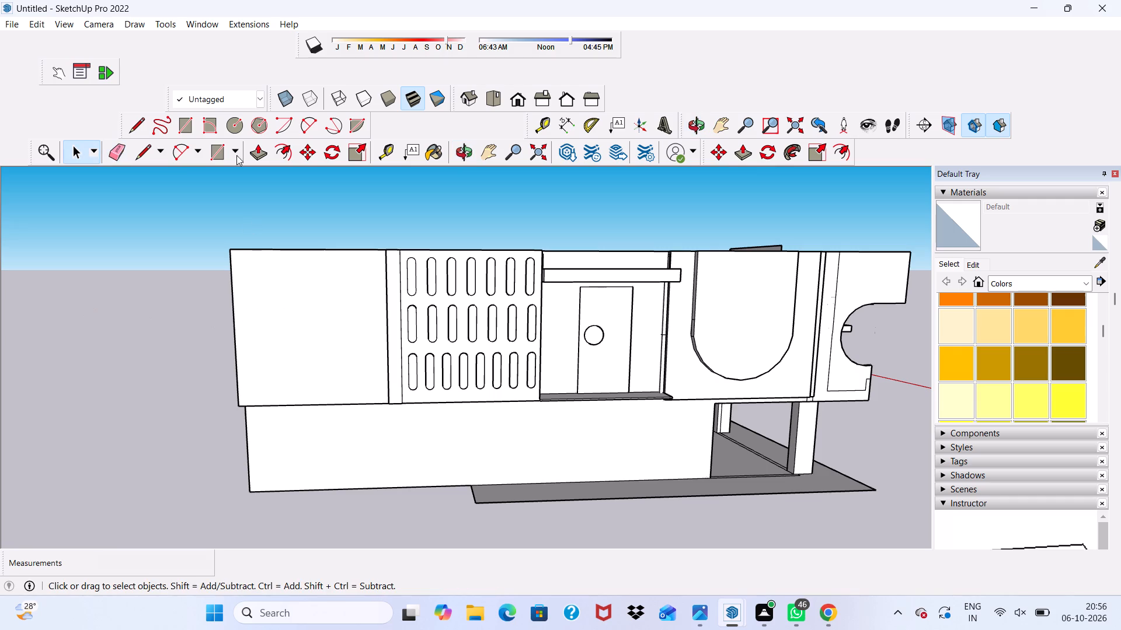
Draw a second full-height rectangular strip about 3' wide near the outer end of the blank wall.
left_click(185, 128)
scroll(245, 268, "up", 3)
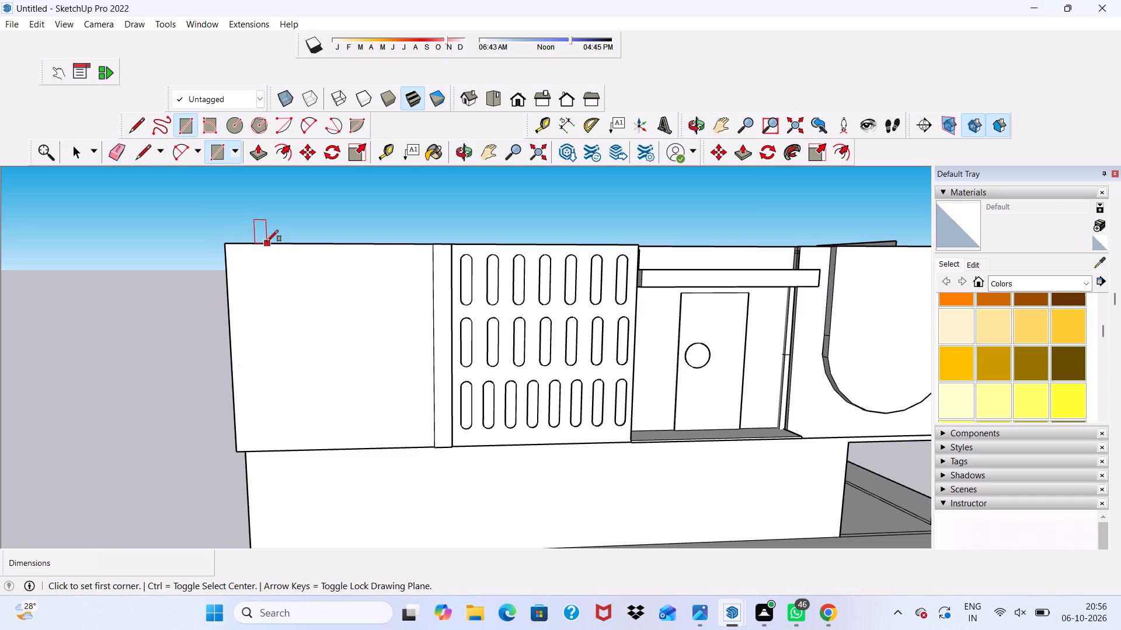
left_click(259, 247)
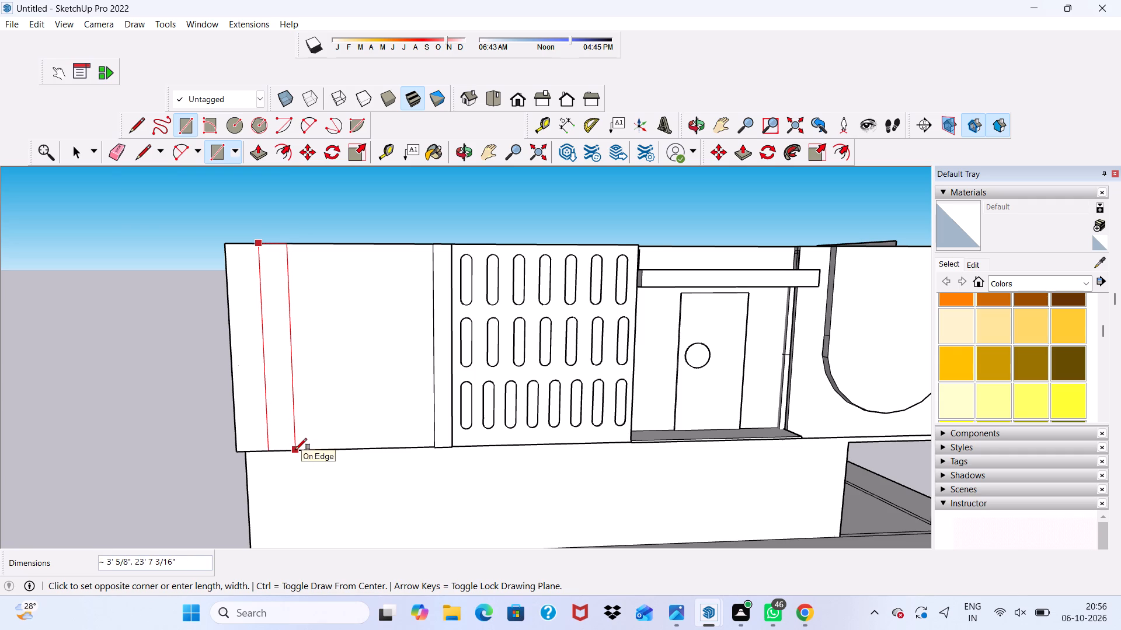
left_click(295, 451)
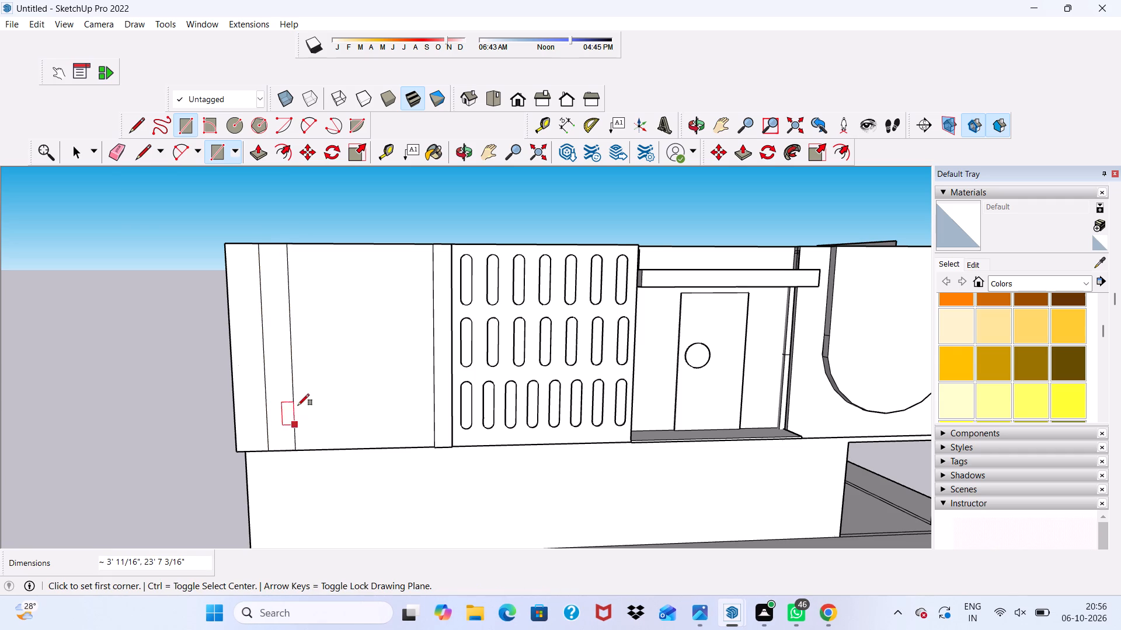
key("space")
Pull the strip near the wall's outer end 6" out from the wall.
left_click(253, 149)
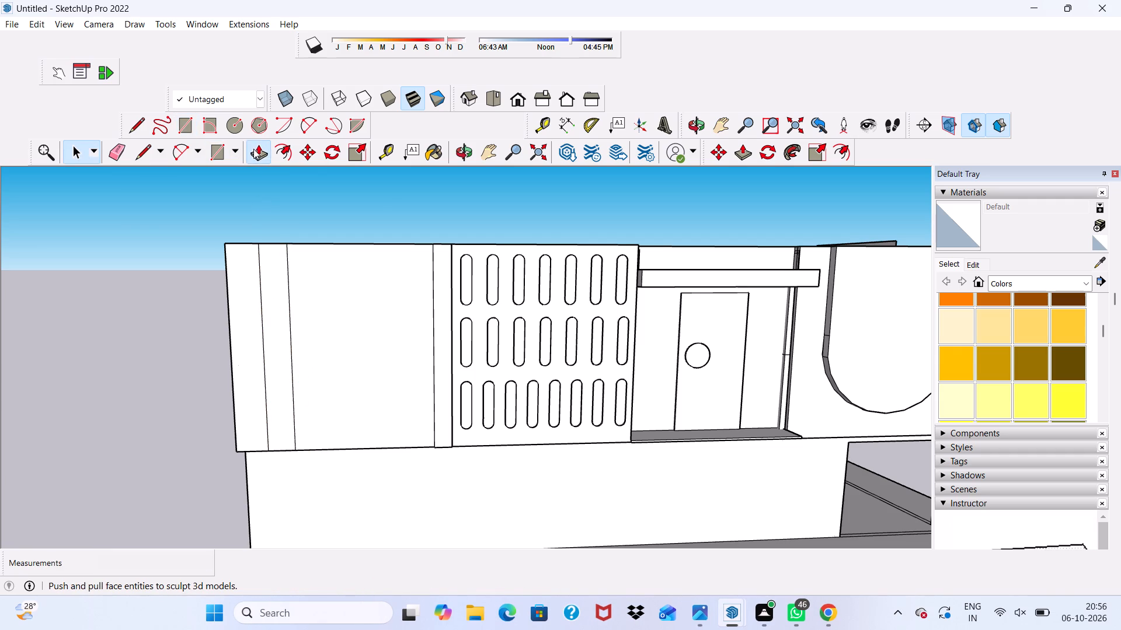
left_click(274, 335)
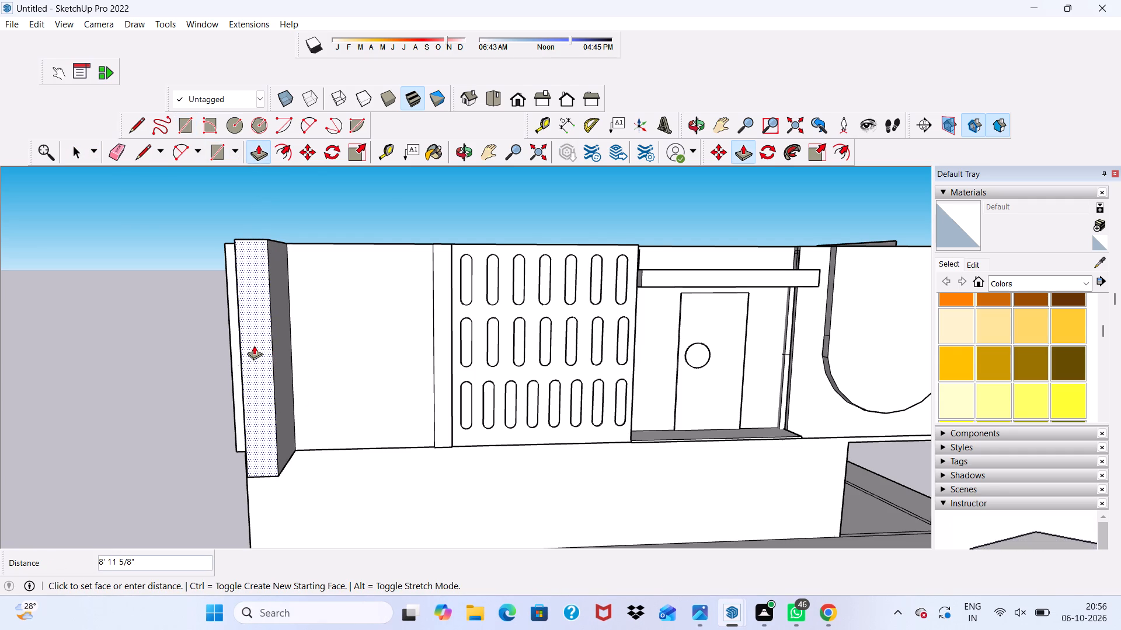
type("6\"")
key("Return")
Pull the strip beside the slots out a further 3" to match the face of the outer strip.
scroll(254, 345, "up", 6)
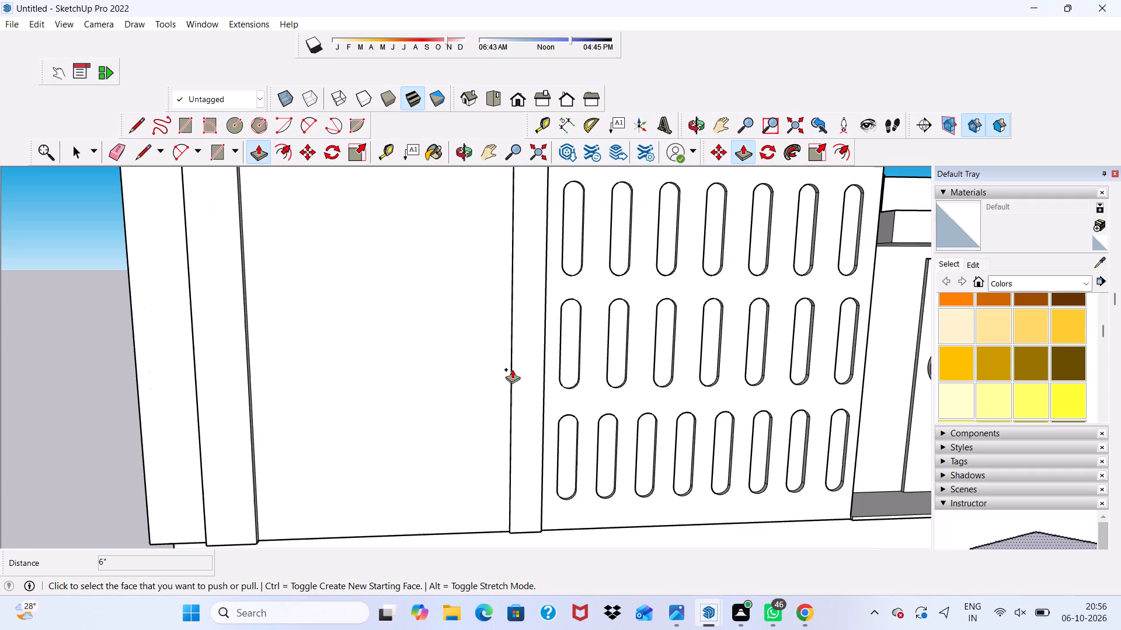
left_click(517, 366)
scroll(238, 362, "up", 1)
left_click(238, 362)
scroll(194, 365, "up", 1)
scroll(194, 365, "down", 1)
scroll(194, 365, "up", 1)
scroll(194, 365, "down", 3)
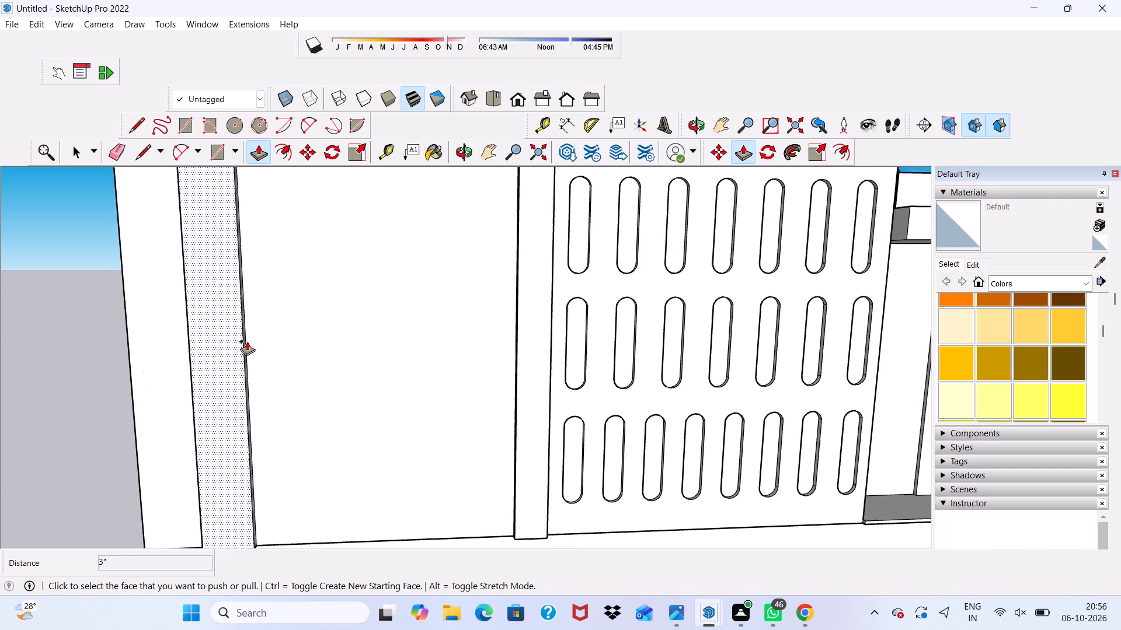
scroll(247, 341, "down", 4)
middle_click_drag(357, 350, 244, 456)
key("space")
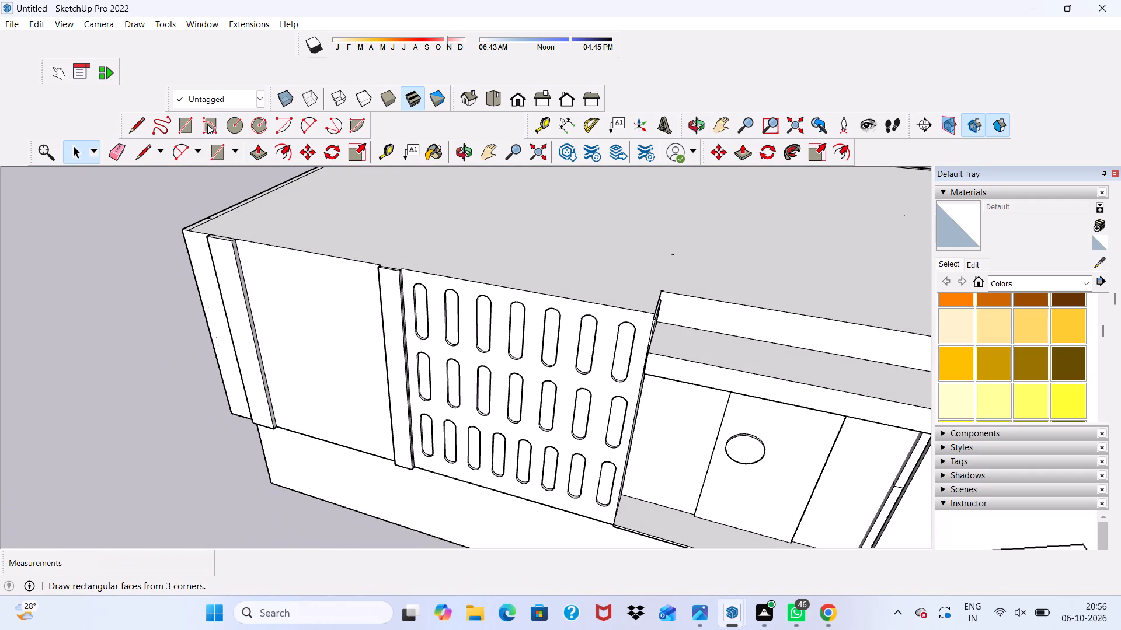
Draw an upright rectangle about 8' 1" tall and 1' 8 3/4" wide on the upper wall between the two strips.
left_click(186, 118)
middle_click_drag(314, 317, 341, 208)
middle_click(344, 209)
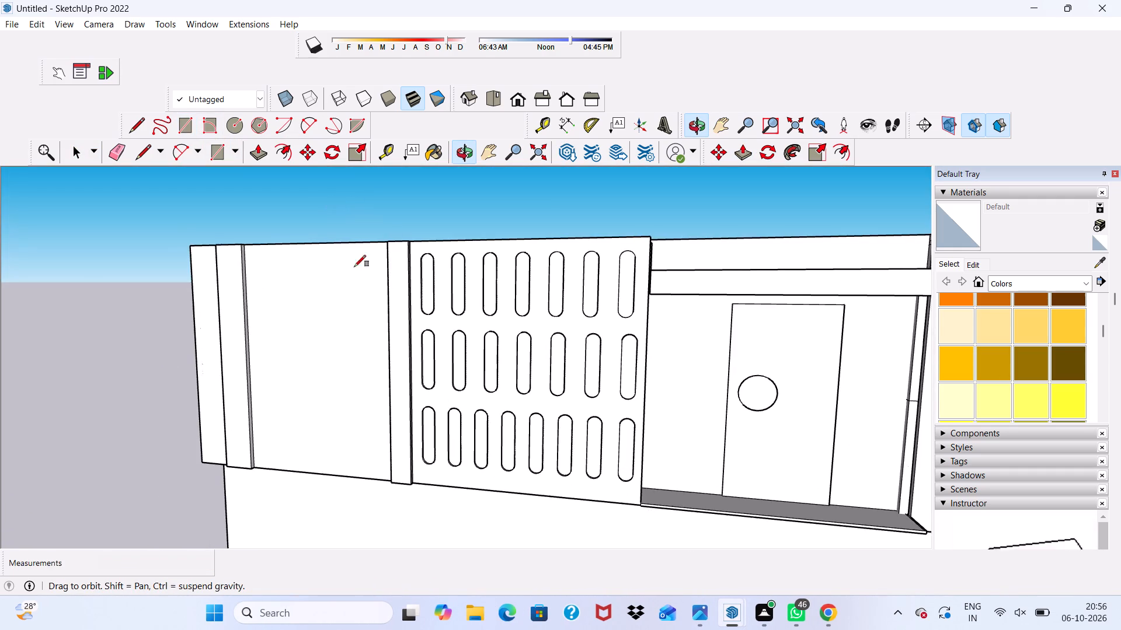
scroll(340, 274, "up", 2)
left_click(293, 270)
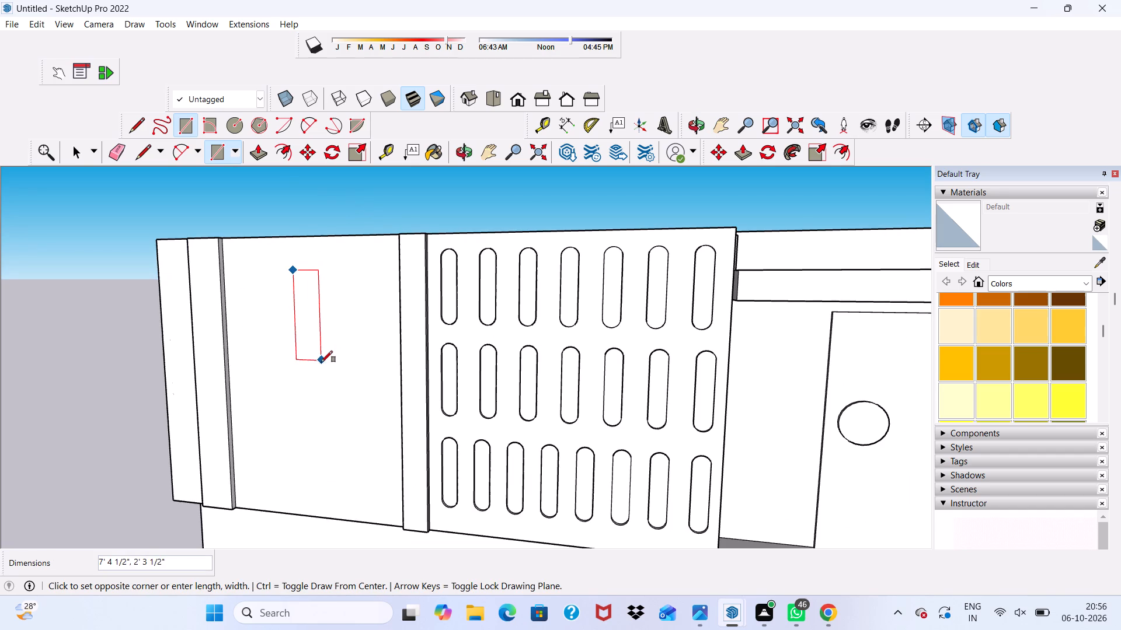
left_click(315, 369)
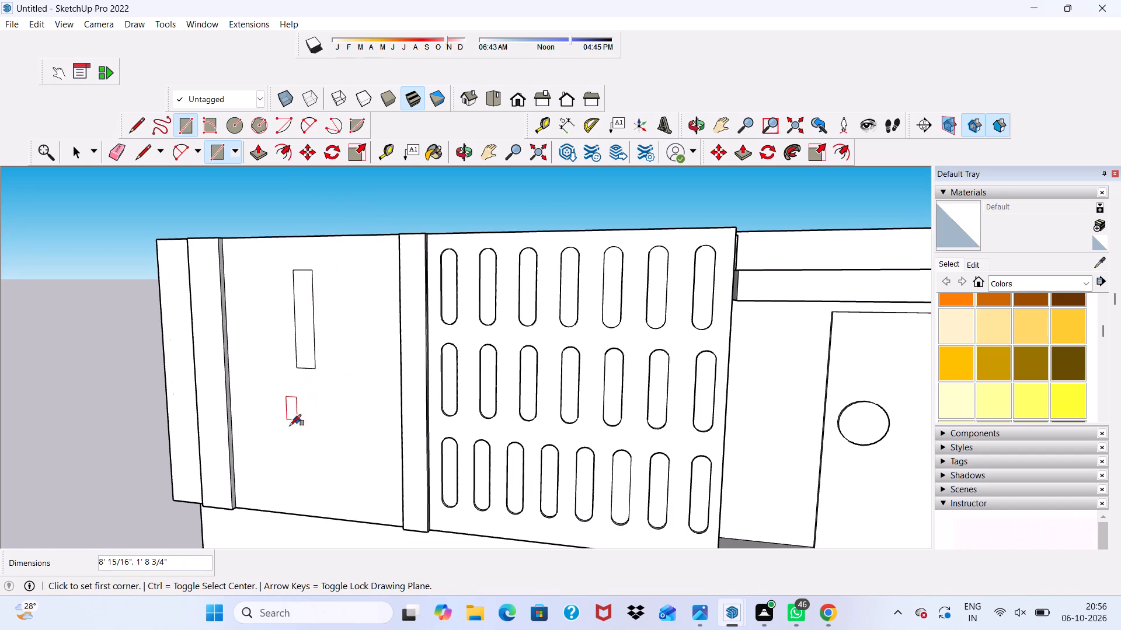
scroll(289, 398, "up", 3)
scroll(296, 381, "down", 3)
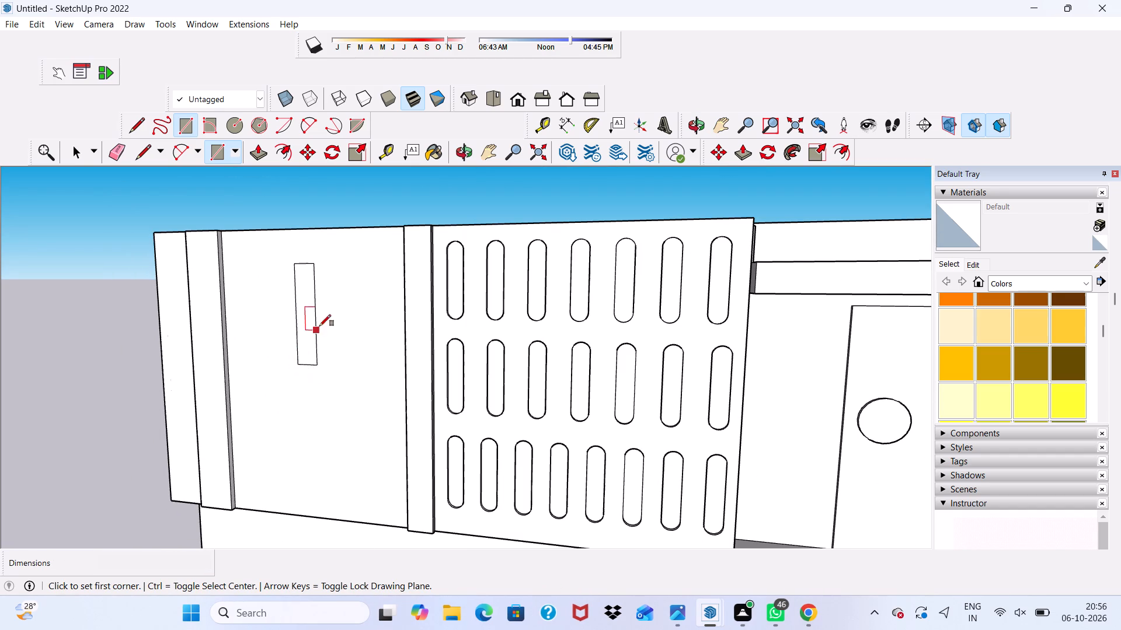
Copy the upright rectangle between the two strips straight down the wall by about 10' 1 5/8".
key("space")
double_click(306, 312)
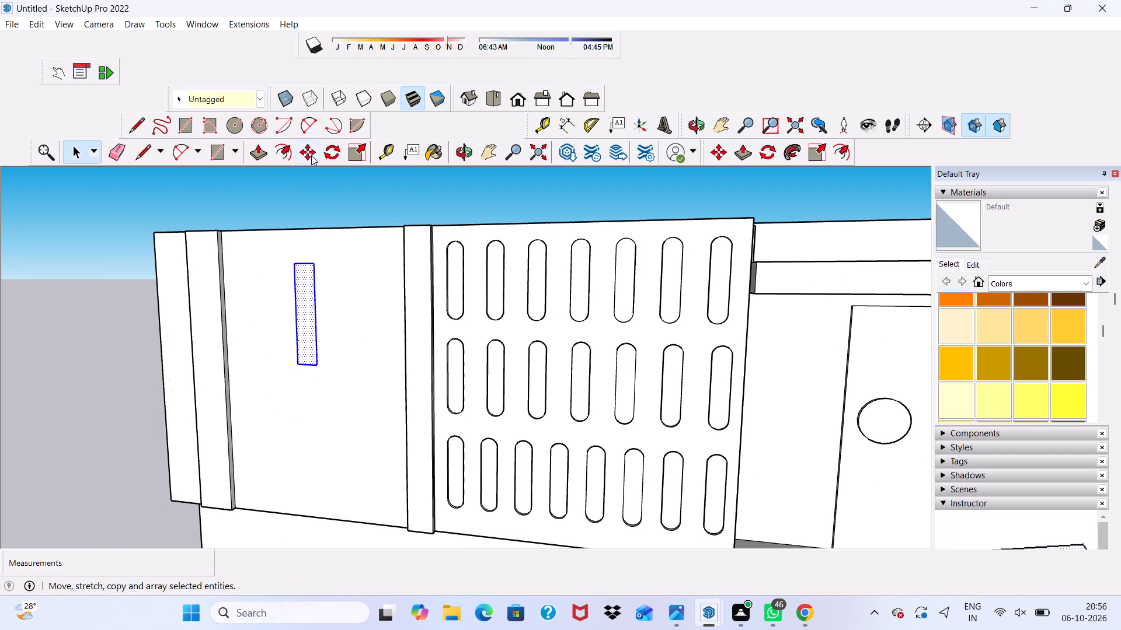
left_click(306, 146)
left_click(309, 355)
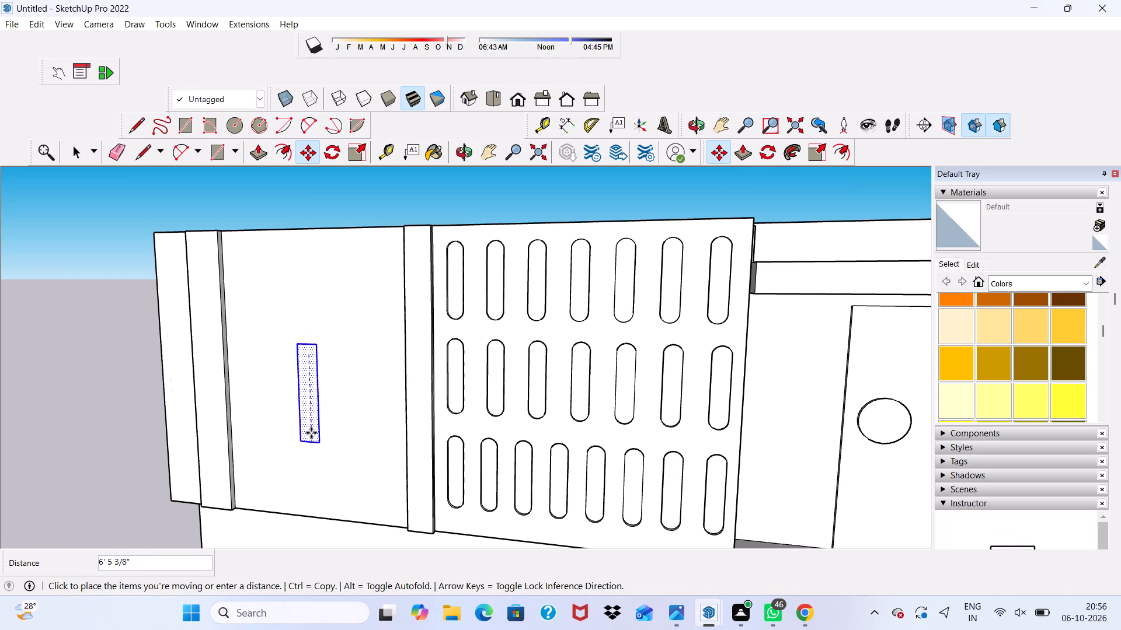
left_click(310, 477)
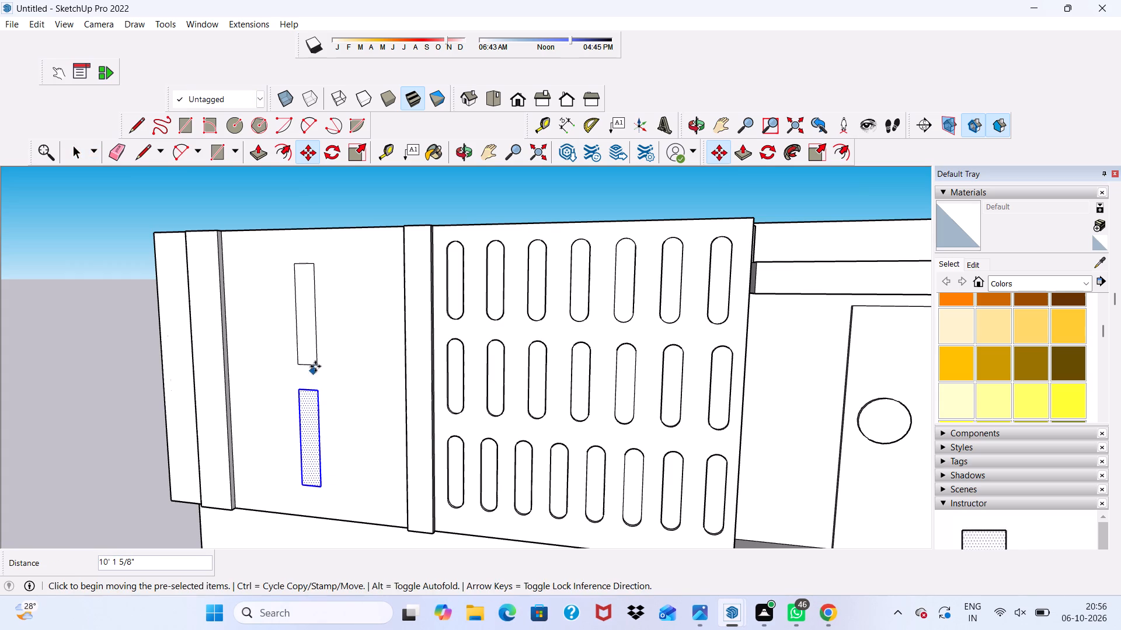
key("space")
Pull the lower upright rectangle 3" out from the wall.
left_click(259, 144)
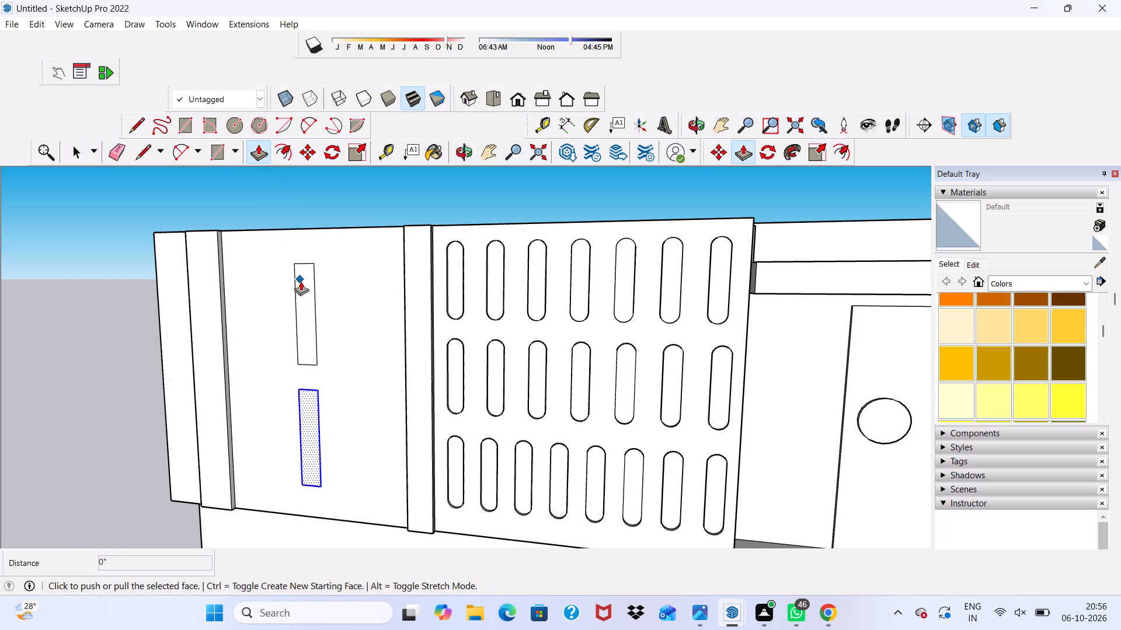
left_click(309, 404)
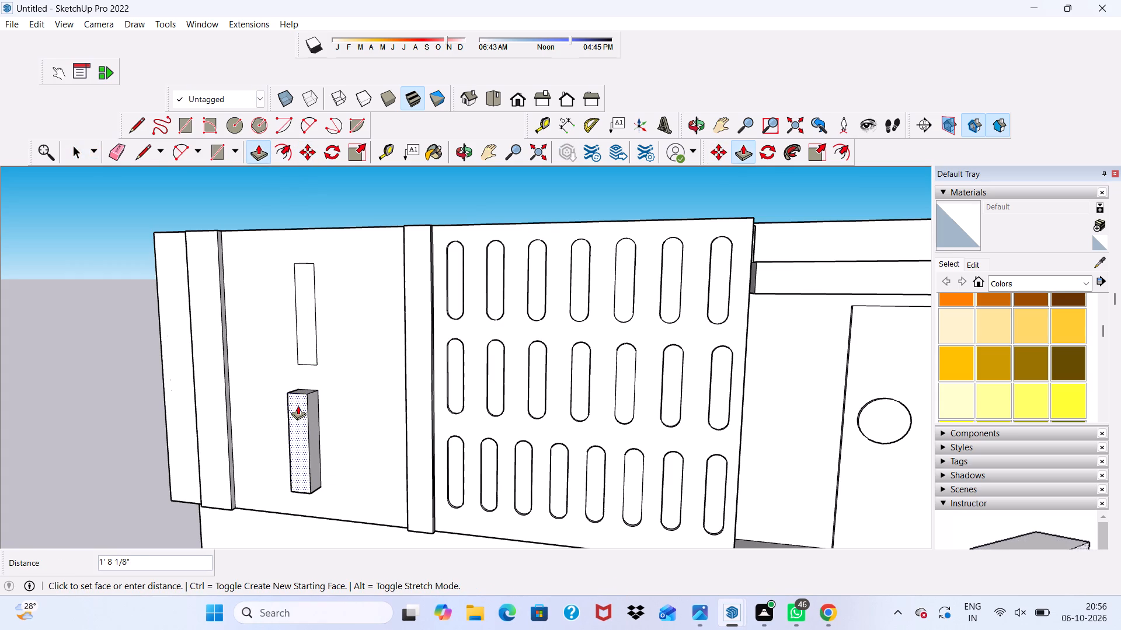
key("3")
key("shift+quotedbl")
key("Return")
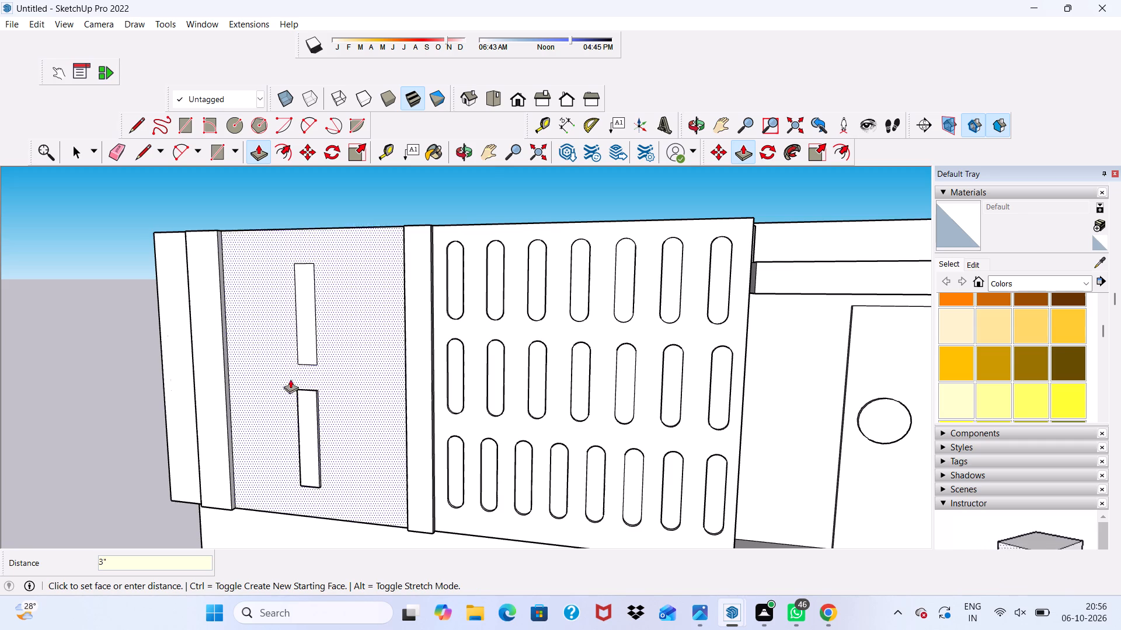
Pull the upper upright rectangle 3" out from the wall.
scroll(325, 314, "up", 3)
left_click(294, 317)
key("3")
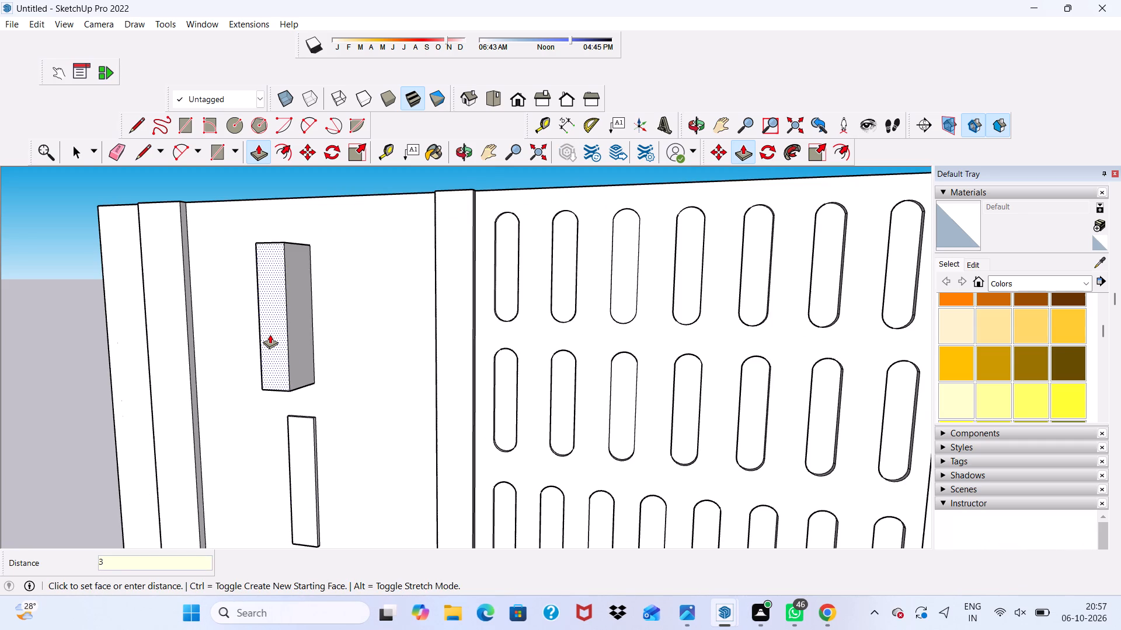
key("shift+quotedbl")
key("Return")
scroll(269, 334, "down", 4)
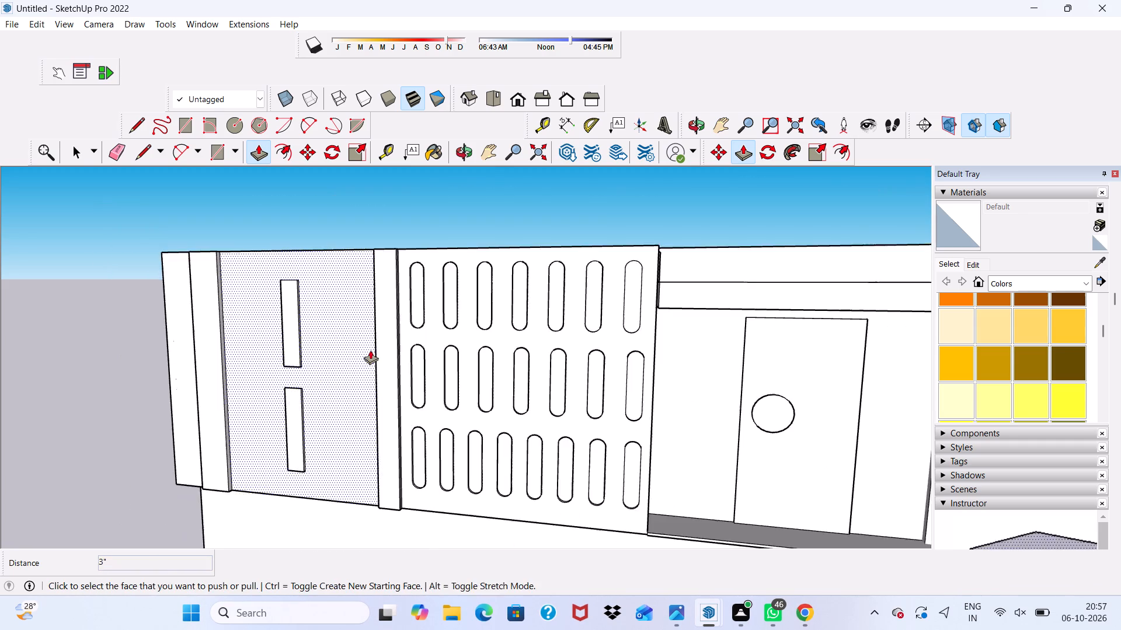
scroll(370, 350, "down", 7)
key("space")
Examine the building's long facade, balcony end and roof from several angles.
scroll(345, 324, "up", 1)
scroll(345, 324, "down", 5)
middle_click_drag(490, 401, 213, 383)
scroll(182, 314, "down", 1)
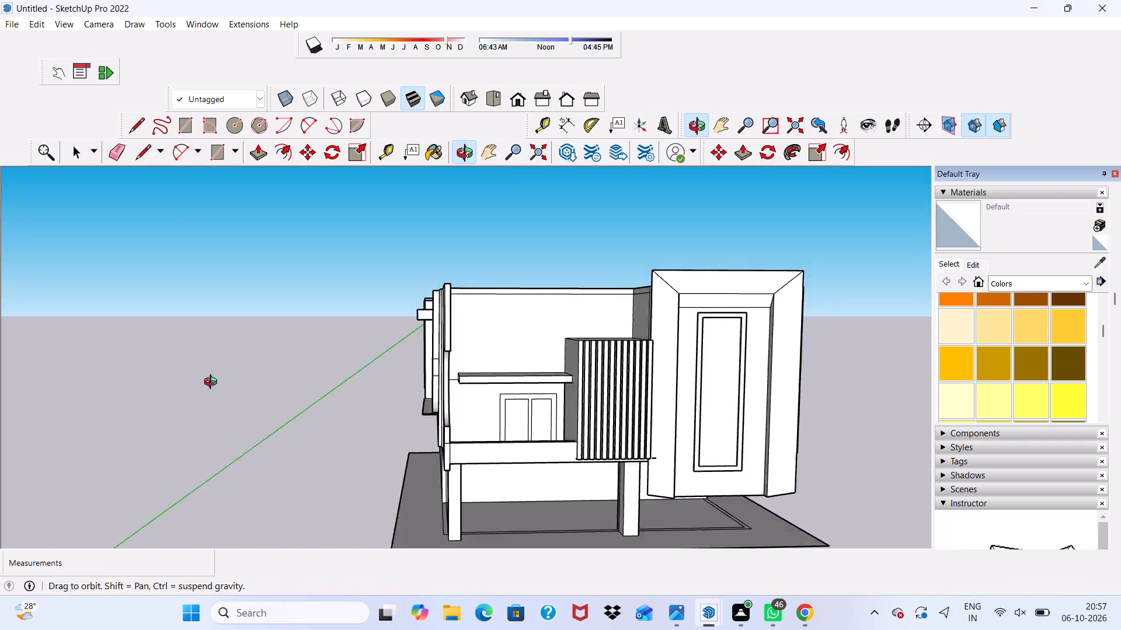
middle_click_drag(213, 383, 325, 397)
scroll(282, 355, "down", 1)
scroll(282, 355, "up", 1)
scroll(282, 355, "down", 6)
scroll(420, 415, "up", 4)
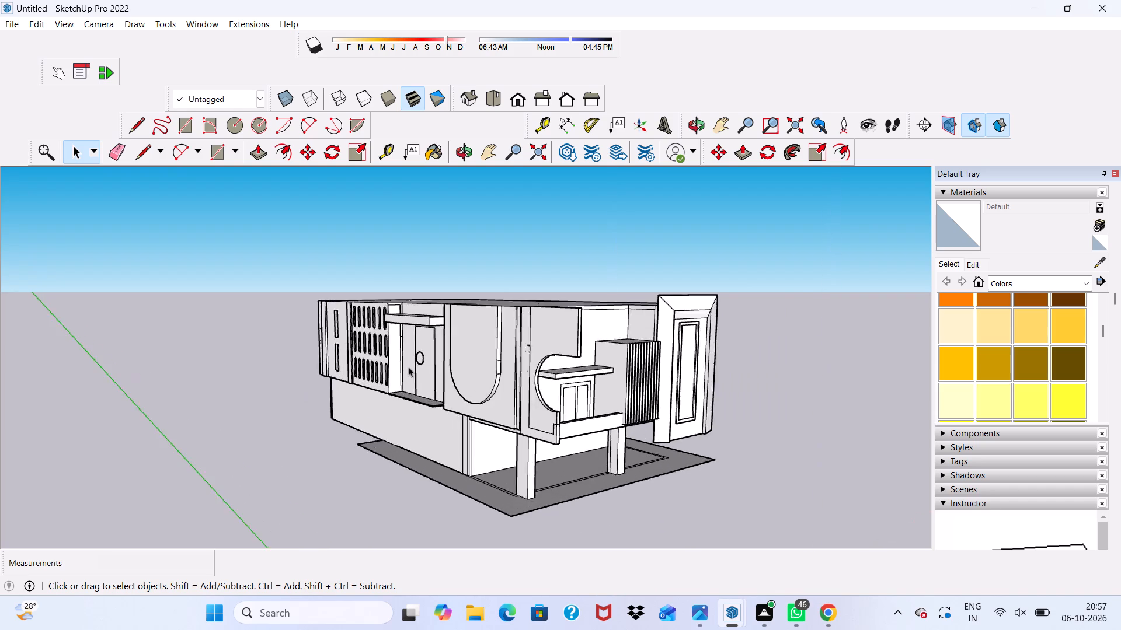
scroll(408, 366, "up", 3)
scroll(408, 343, "down", 8)
middle_click_drag(297, 376, 182, 373)
scroll(287, 444, "up", 7)
scroll(423, 370, "down", 6)
middle_click_drag(445, 323, 381, 345)
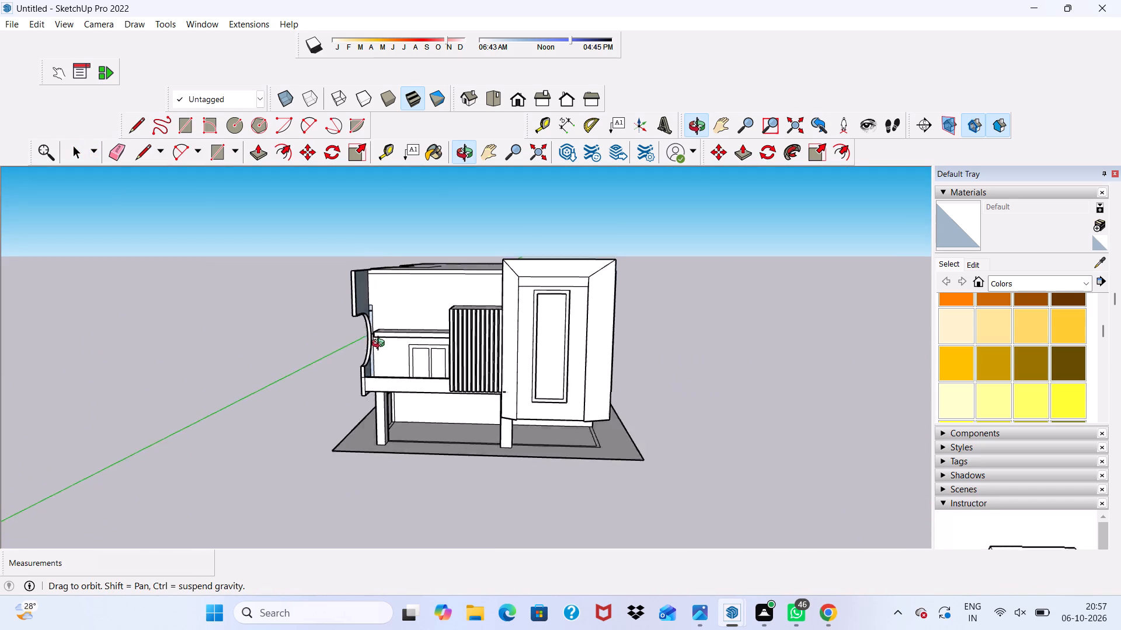
middle_click_drag(381, 345, 399, 386)
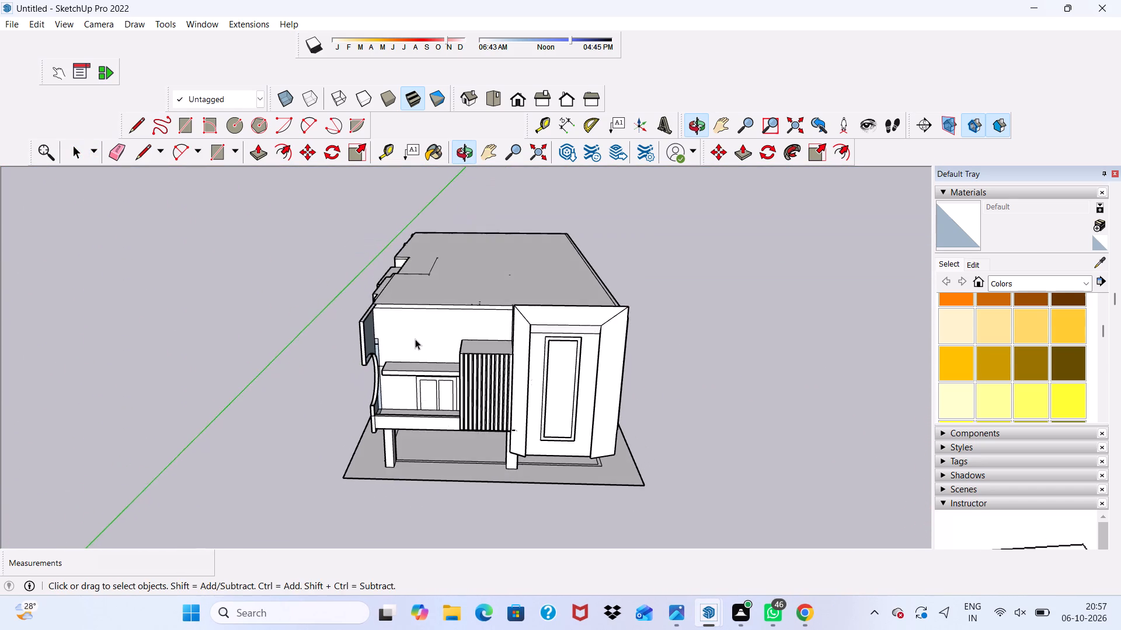
scroll(415, 337, "down", 1)
scroll(415, 339, "up", 1)
scroll(416, 351, "down", 2)
middle_click_drag(406, 405, 586, 346)
middle_click_drag(584, 346, 573, 346)
middle_click_drag(566, 348, 539, 354)
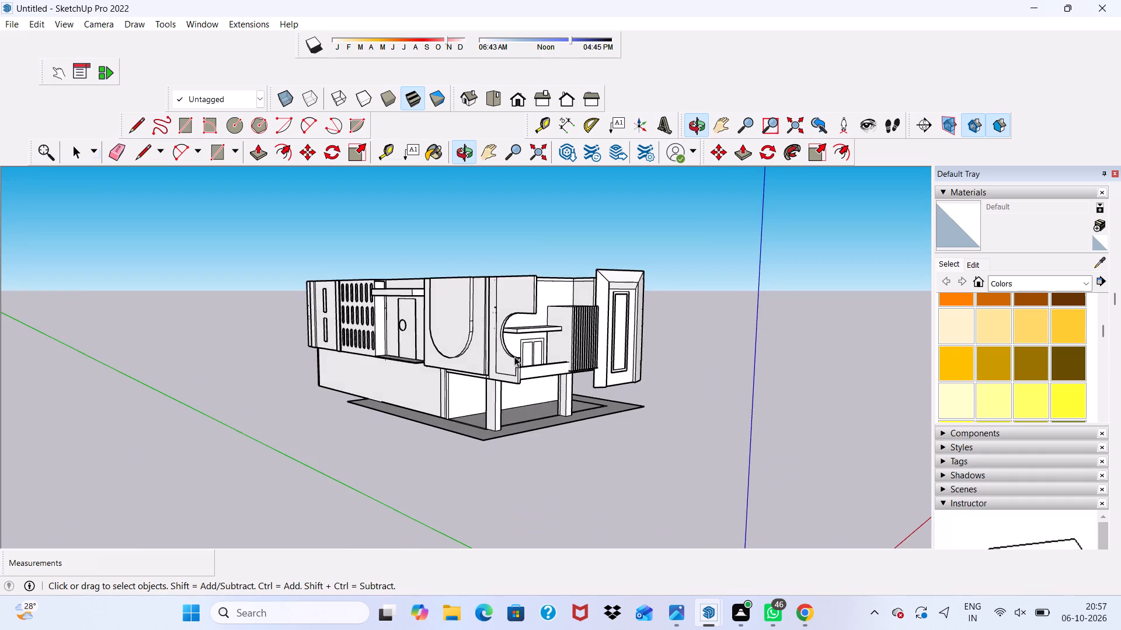
scroll(514, 357, "up", 3)
scroll(482, 397, "up", 3)
scroll(402, 407, "up", 2)
scroll(402, 407, "down", 1)
scroll(402, 407, "up", 1)
scroll(402, 407, "down", 1)
middle_click_drag(402, 407, 517, 377)
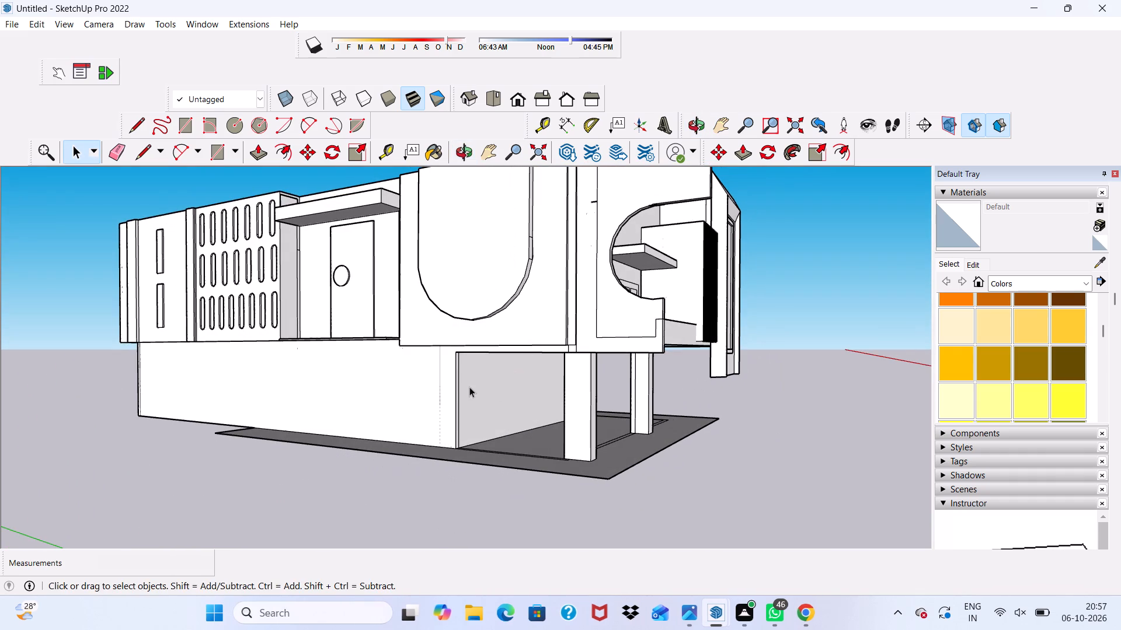
Erase the stray vertical lines on the lower wall beside the open ground-floor bay.
left_click(121, 152)
key("0")
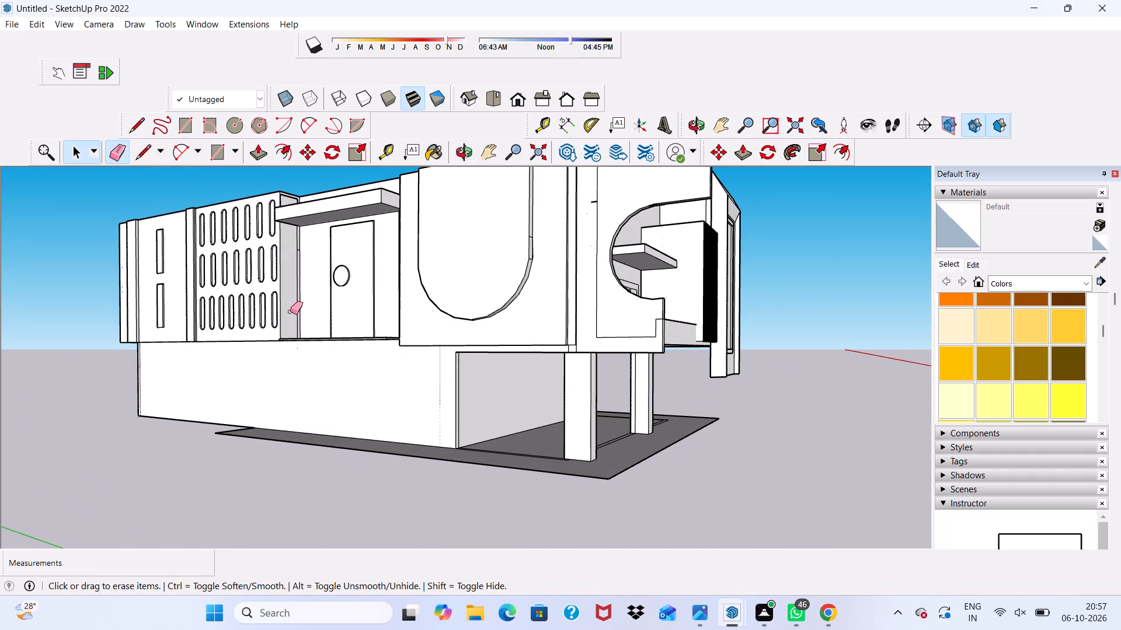
left_click_drag(440, 374, 439, 400)
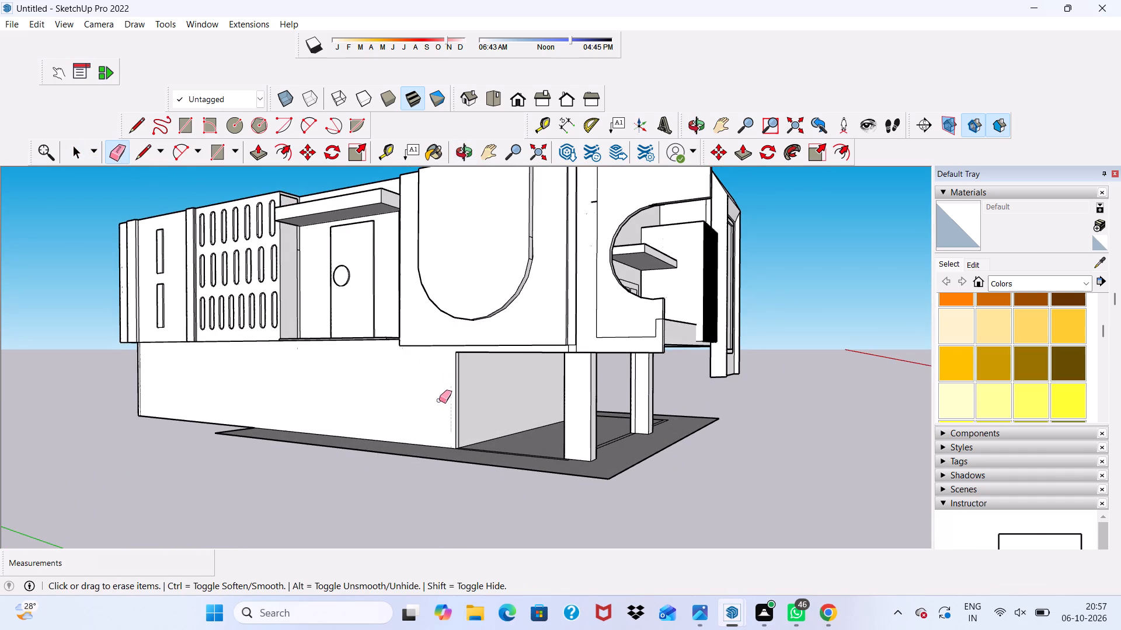
left_click_drag(450, 409, 451, 414)
Pull the ground slab face along the base of the long wall up 6".
scroll(398, 383, "down", 4)
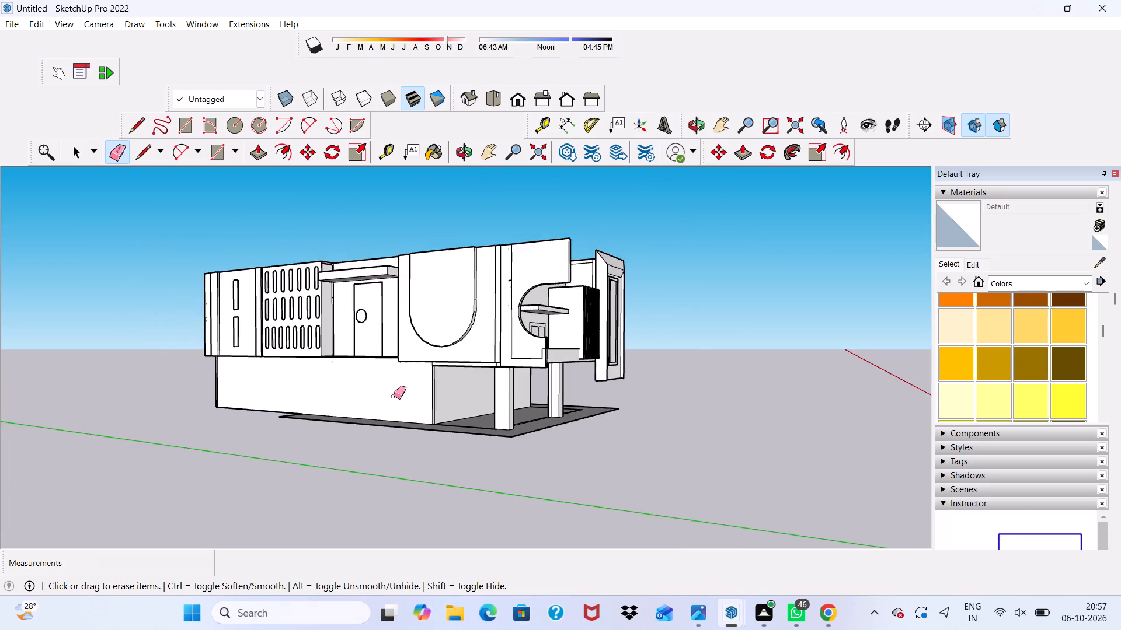
scroll(394, 396, "down", 3)
middle_click_drag(392, 396, 437, 399)
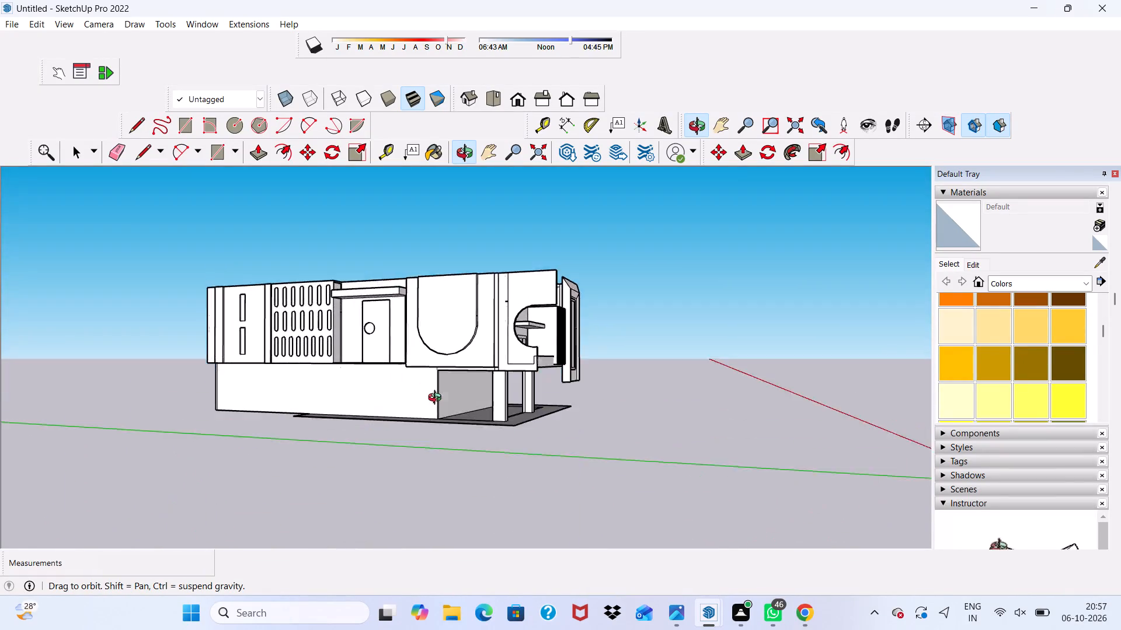
middle_click_drag(437, 399, 383, 441)
scroll(383, 422, "up", 1)
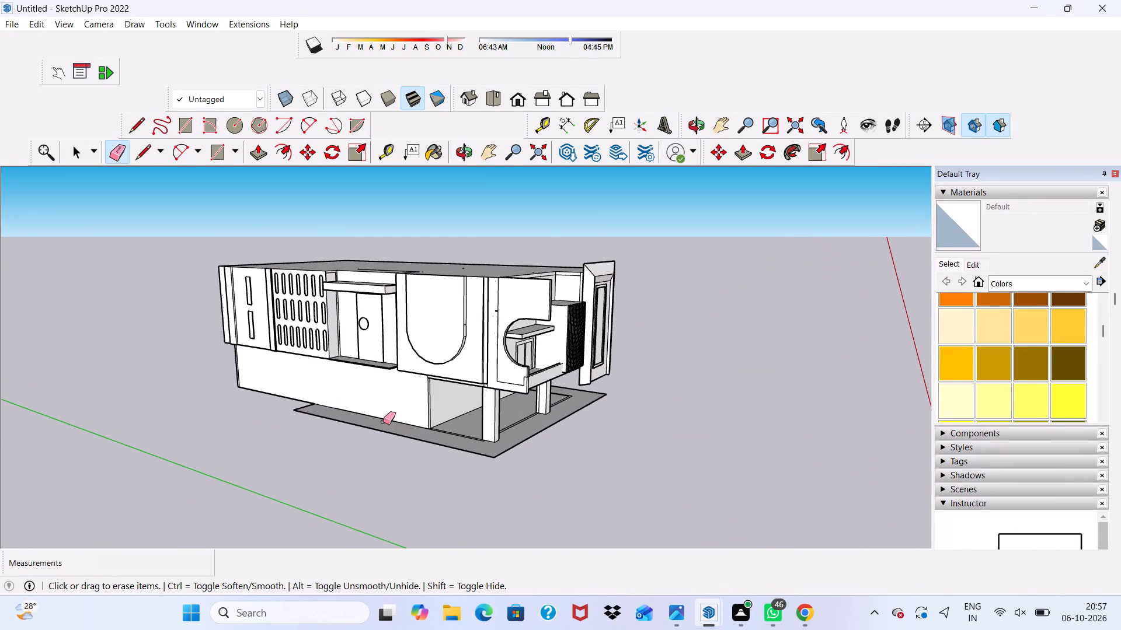
scroll(383, 421, "down", 1)
middle_click_drag(383, 421, 549, 439)
key("space")
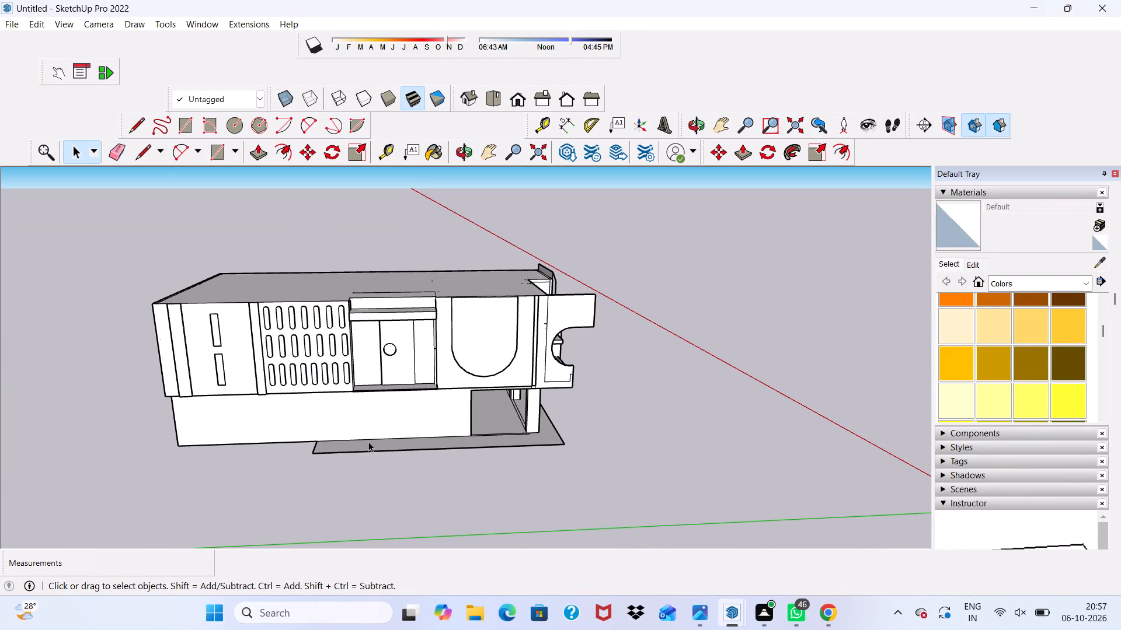
left_click(363, 445)
scroll(363, 445, "down", 4)
middle_click_drag(363, 445, 360, 499)
scroll(363, 445, "down", 1)
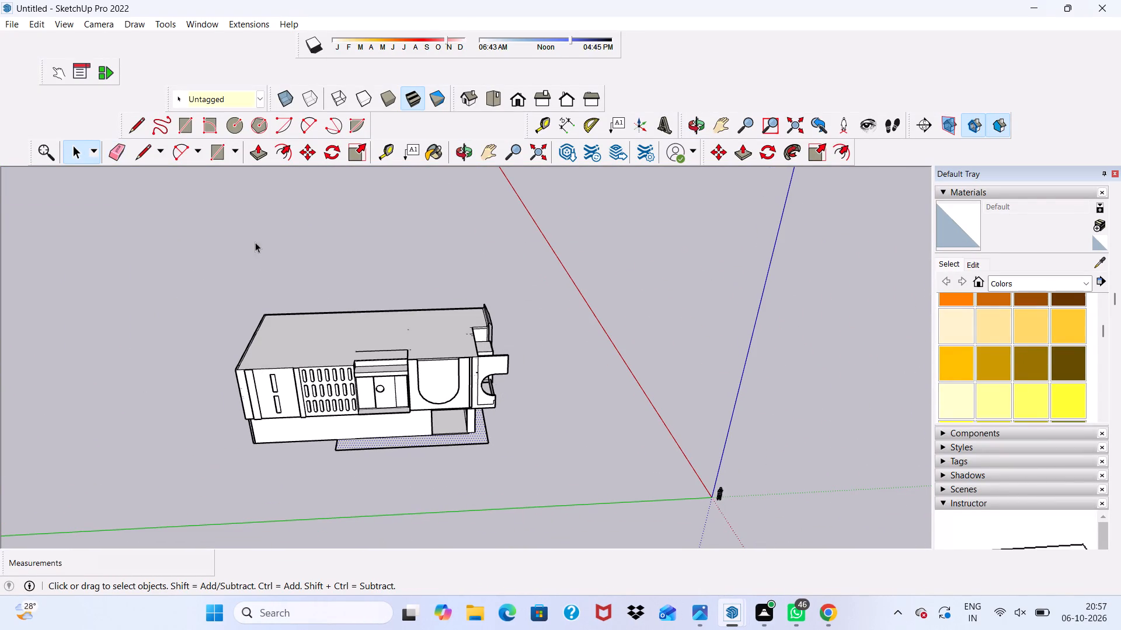
left_click(260, 149)
scroll(399, 434, "up", 6)
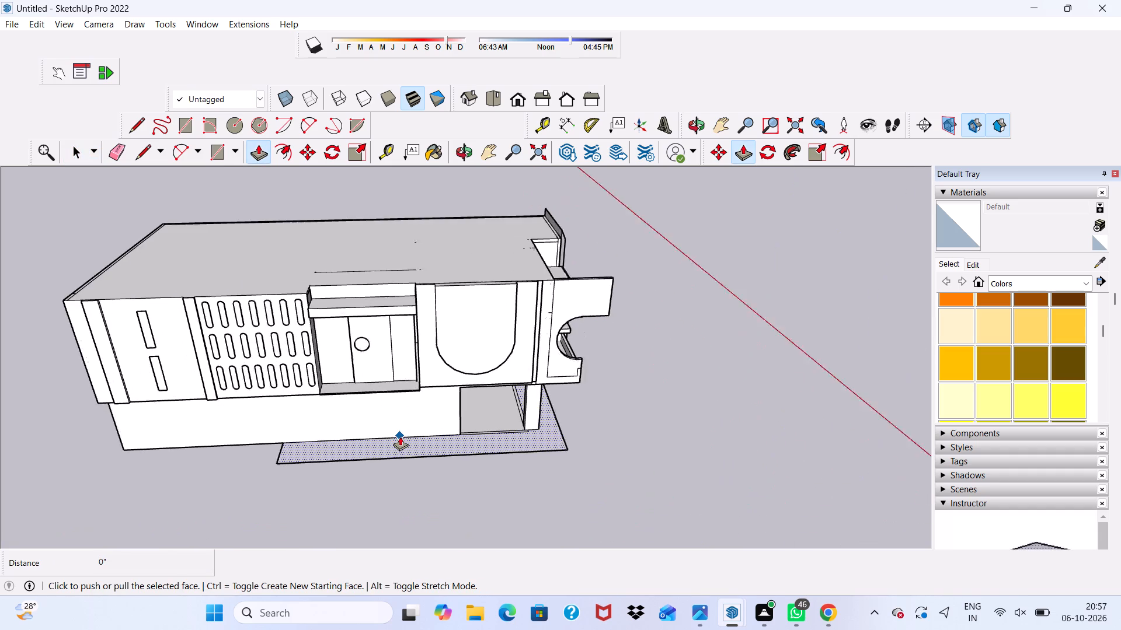
scroll(400, 436, "up", 1)
left_click(394, 440)
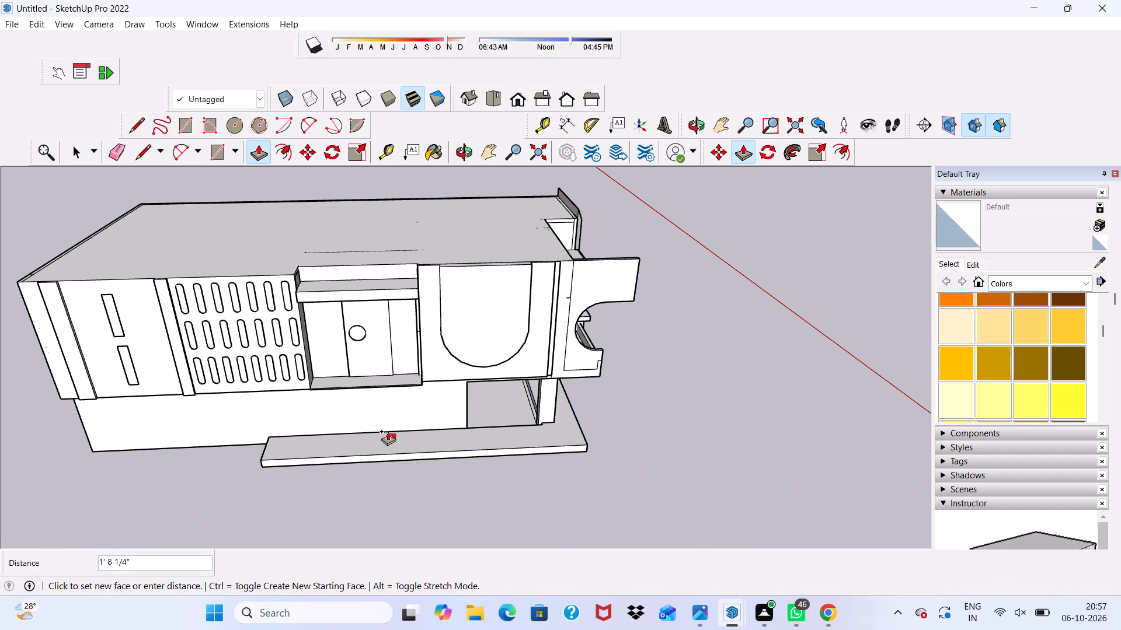
type("6\"")
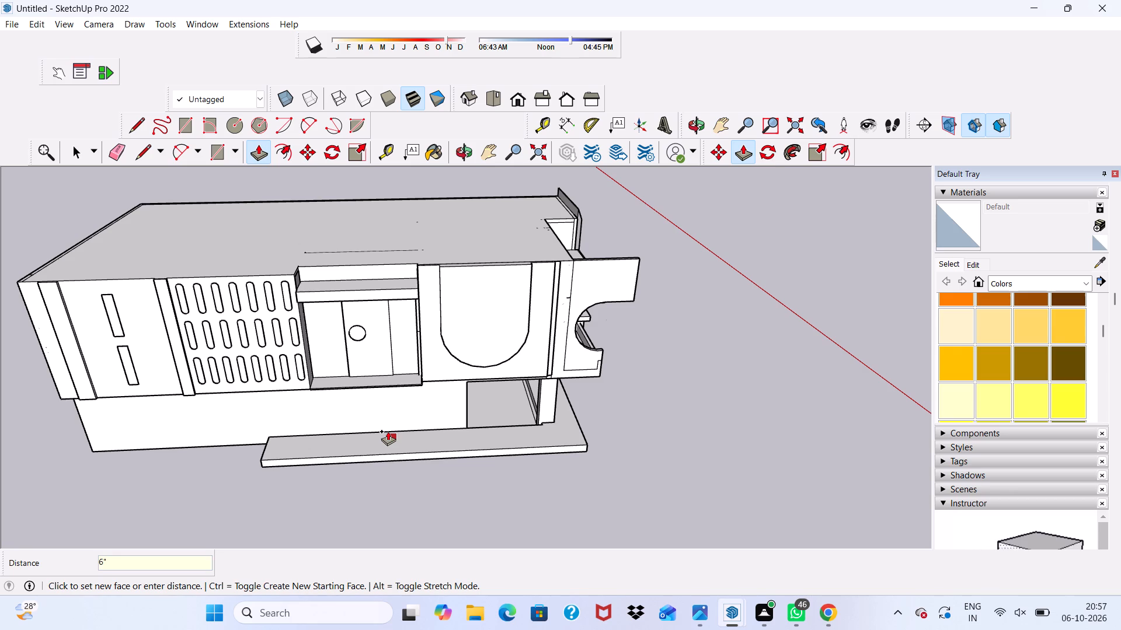
key("Return")
Extend the slab's end face about 36' along the long wall to the building's far end.
scroll(360, 449, "down", 1)
scroll(192, 524, "up", 3)
scroll(194, 486, "down", 1)
middle_click_drag(194, 486, 389, 441)
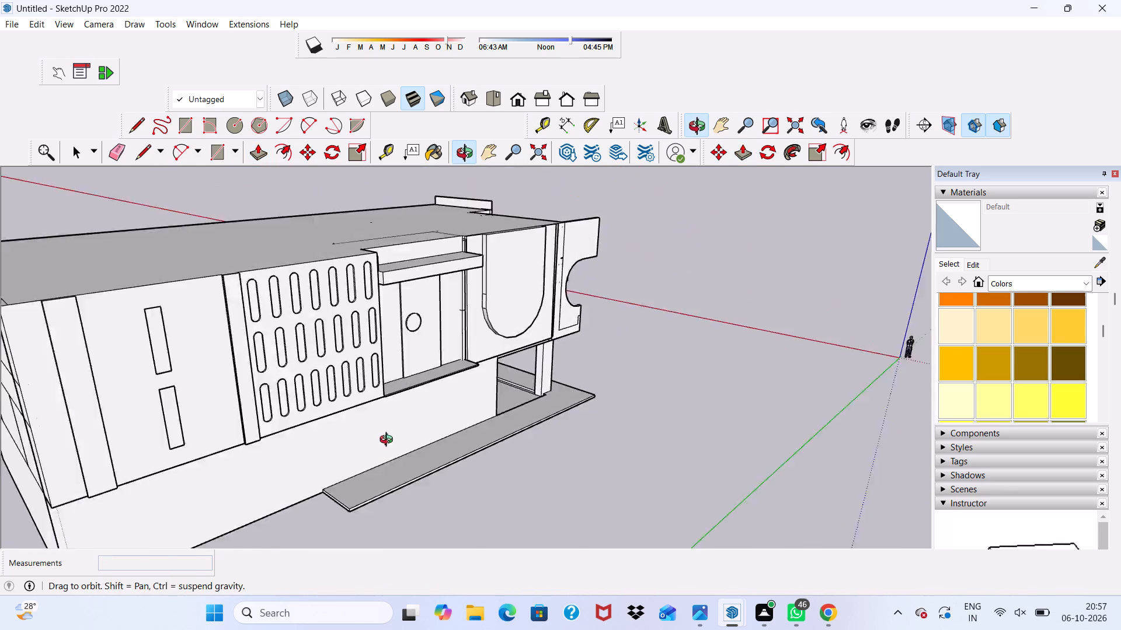
middle_click_drag(389, 441, 442, 422)
scroll(417, 520, "up", 9)
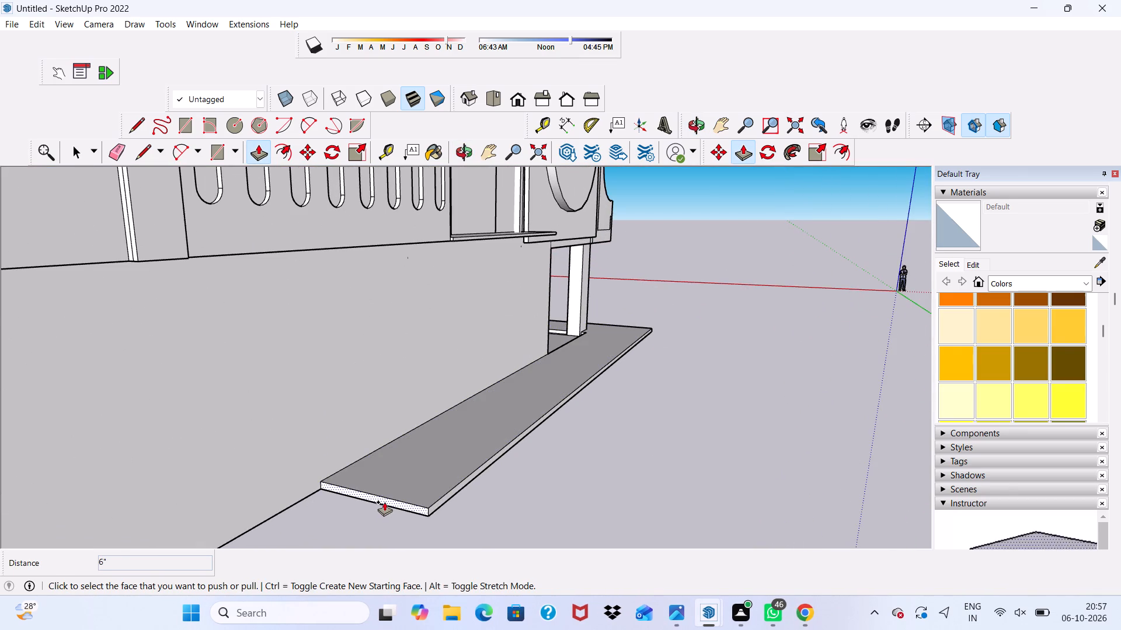
left_click(384, 502)
scroll(371, 469, "down", 16)
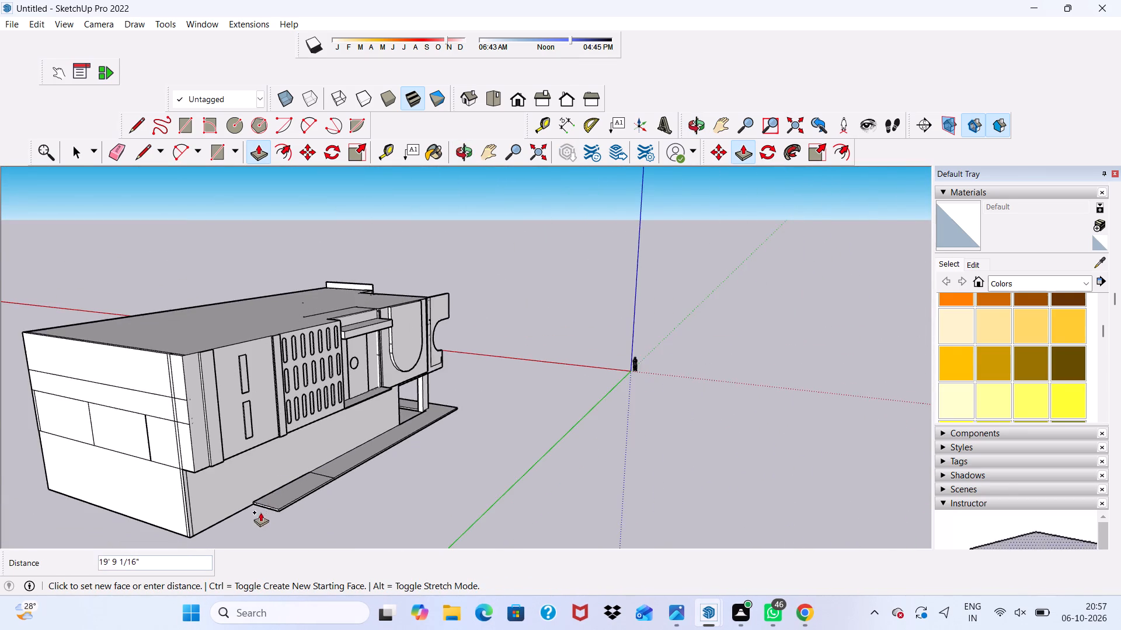
scroll(220, 537, "up", 3)
left_click(172, 505)
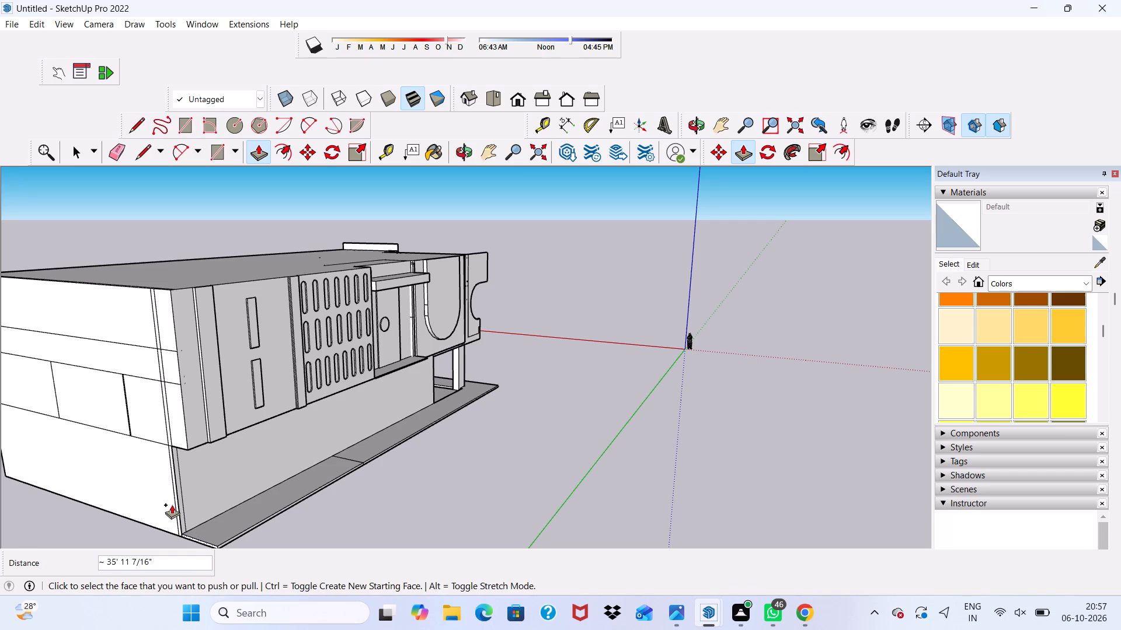
scroll(174, 503, "down", 4)
middle_click_drag(199, 491, 131, 525)
key("space")
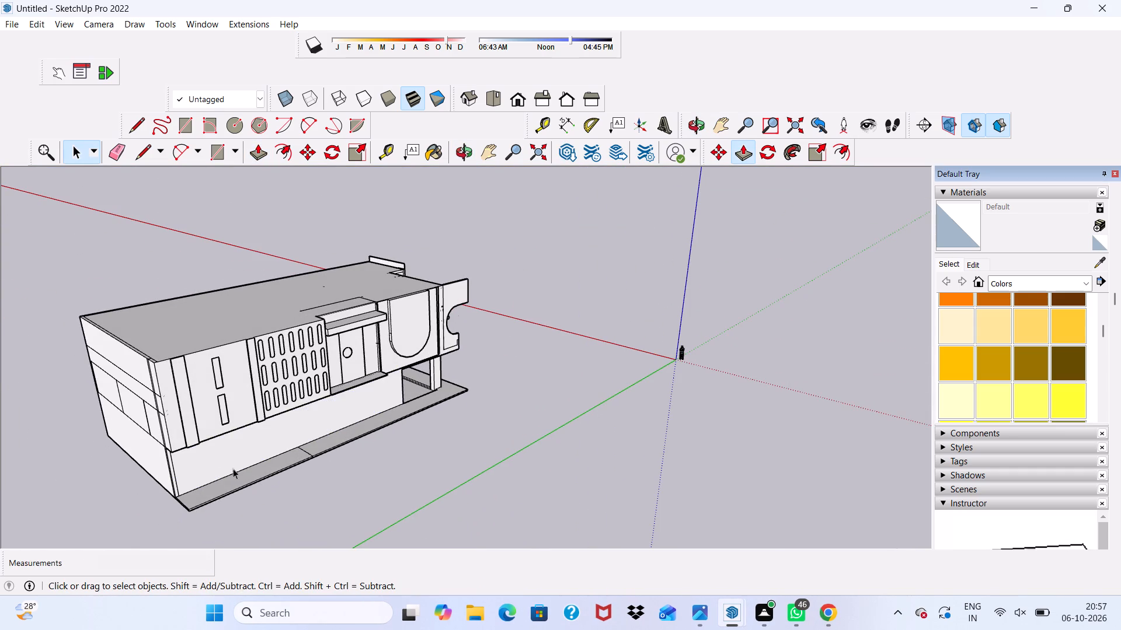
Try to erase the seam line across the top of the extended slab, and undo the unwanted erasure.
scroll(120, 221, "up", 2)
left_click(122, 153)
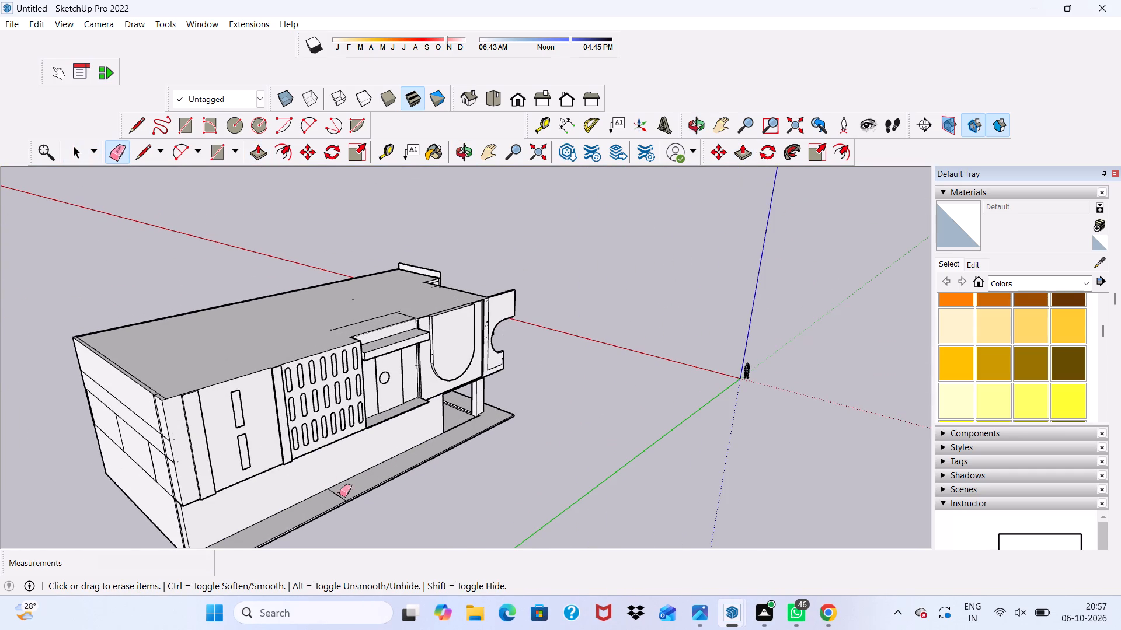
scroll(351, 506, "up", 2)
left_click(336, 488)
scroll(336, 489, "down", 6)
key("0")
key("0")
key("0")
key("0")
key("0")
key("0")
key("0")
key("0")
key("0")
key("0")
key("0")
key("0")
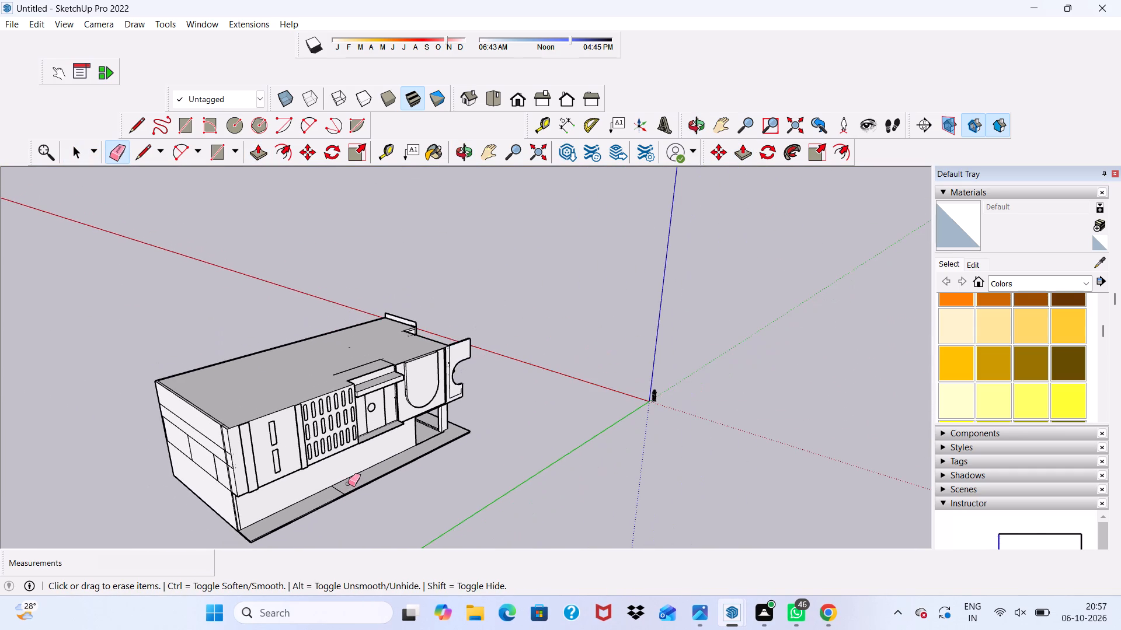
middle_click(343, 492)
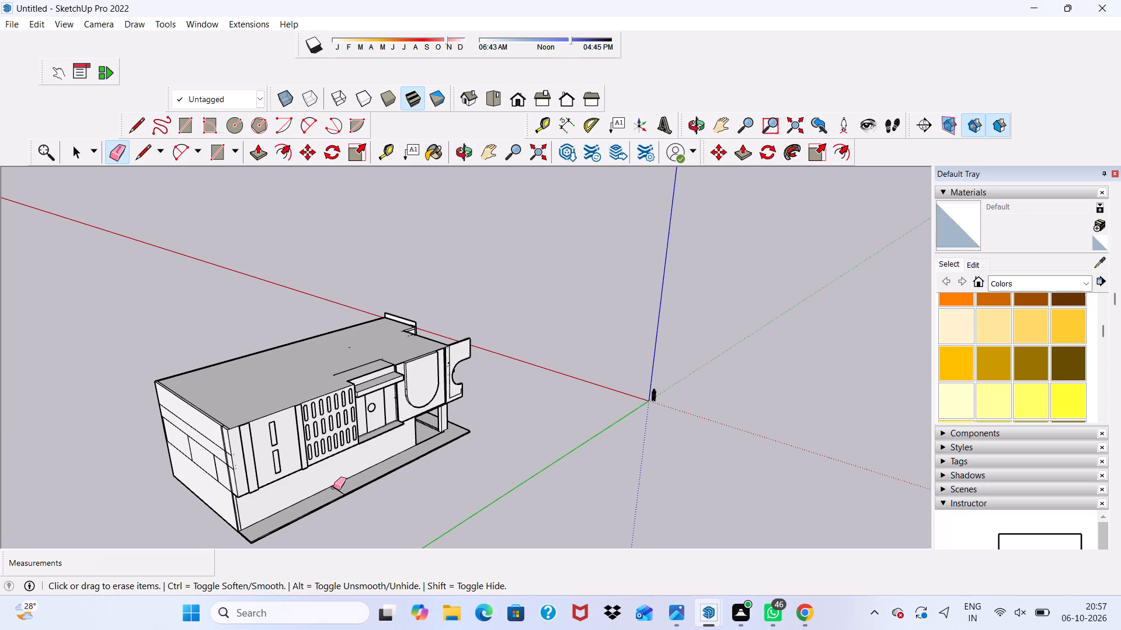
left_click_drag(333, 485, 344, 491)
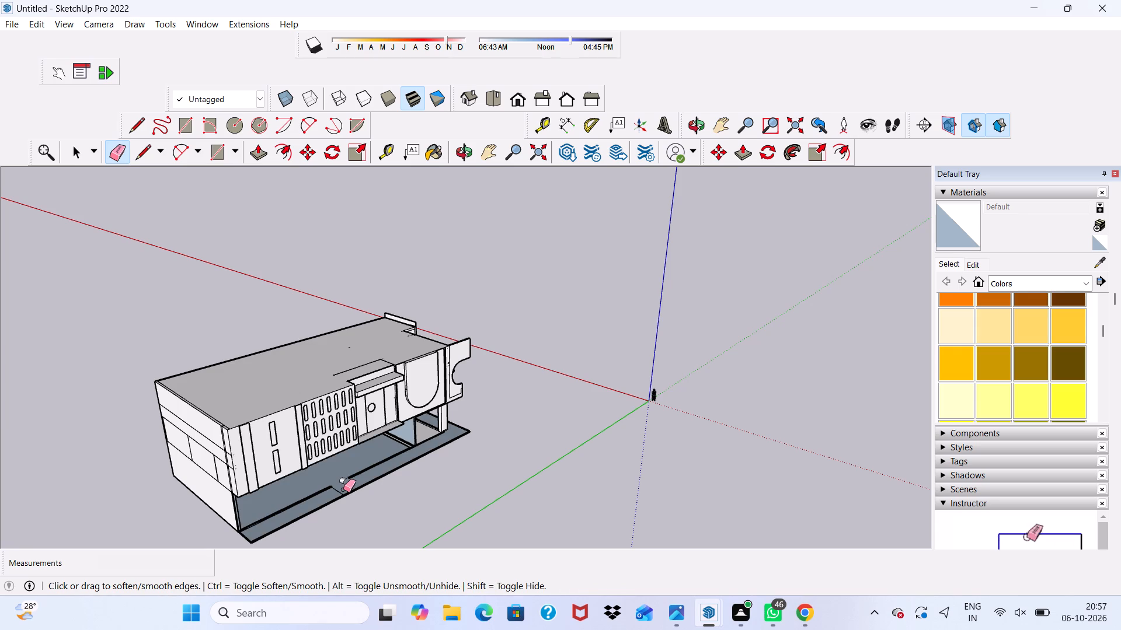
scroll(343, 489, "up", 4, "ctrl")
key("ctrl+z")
Erase the seam line across the slab's top where the original and extended parts meet.
scroll(342, 492, "up", 7)
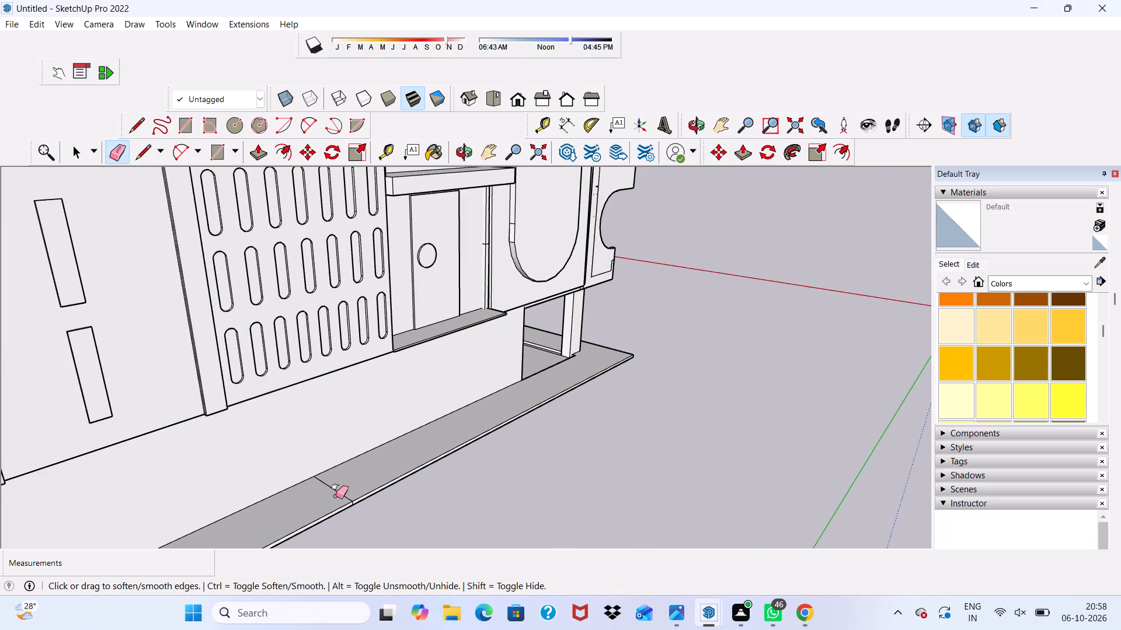
left_click_drag(336, 496, 347, 485)
key("0")
scroll(326, 494, "down", 8)
key("space")
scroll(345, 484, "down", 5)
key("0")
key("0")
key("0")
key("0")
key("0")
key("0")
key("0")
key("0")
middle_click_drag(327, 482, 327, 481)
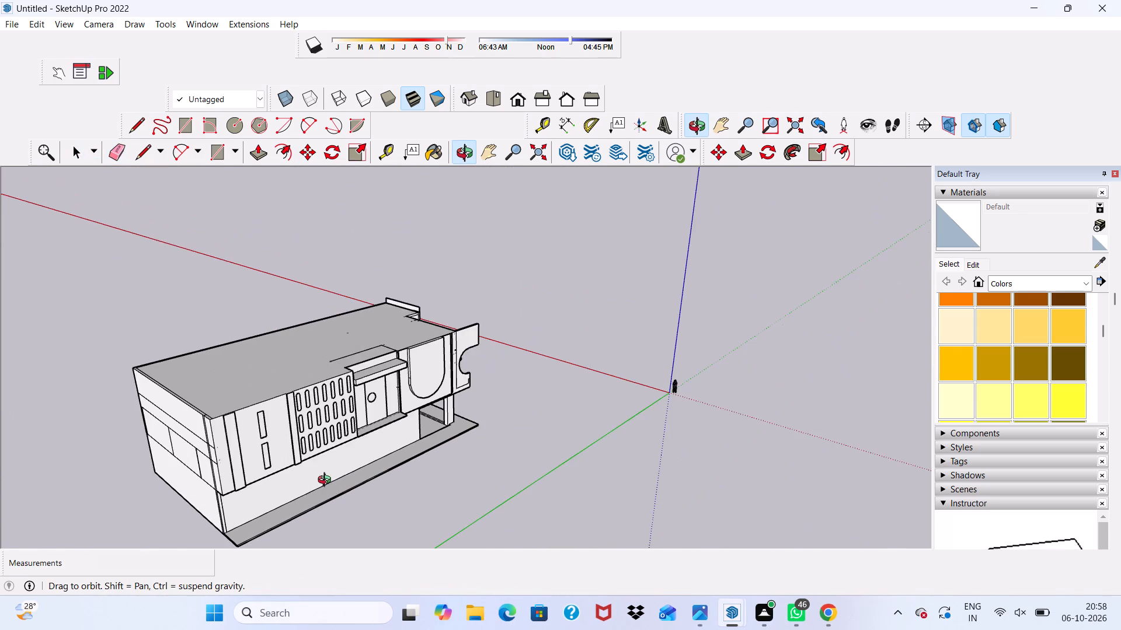
Erase the horizontal lines running across the middle of the building's blank end wall with the Eraser.
middle_click_drag(327, 481, 449, 418)
middle_click(453, 415)
key("0")
left_click(120, 150)
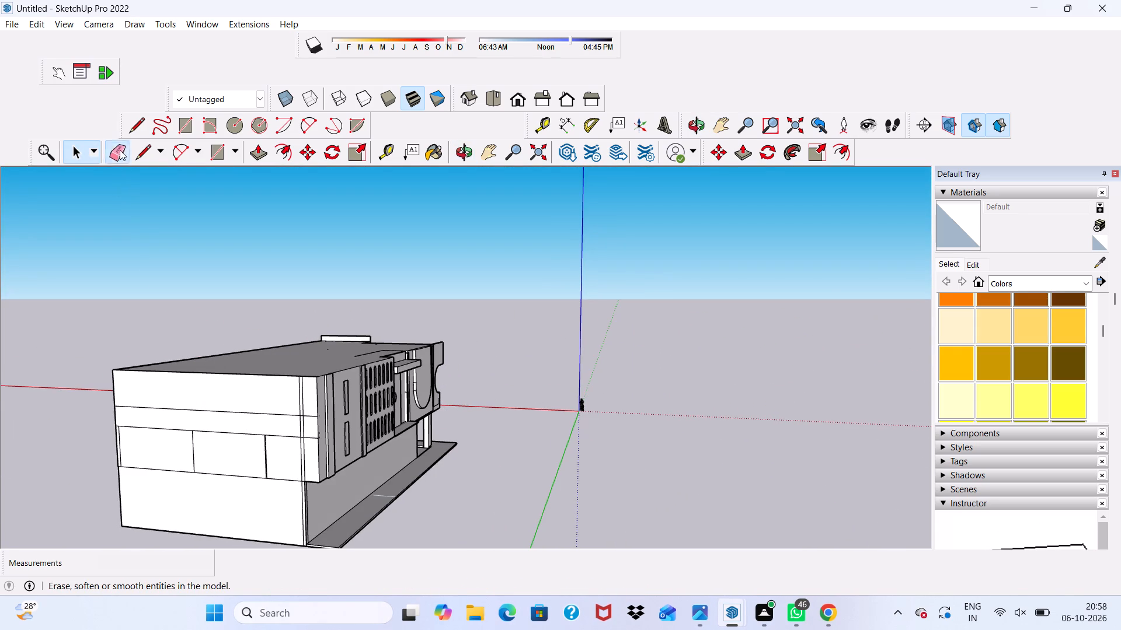
left_click_drag(214, 402, 214, 488)
key("0")
key("0")
key("0")
key("0")
key("0")
key("0")
key("0")
key("0")
key("0")
key("0")
key("0")
key("0")
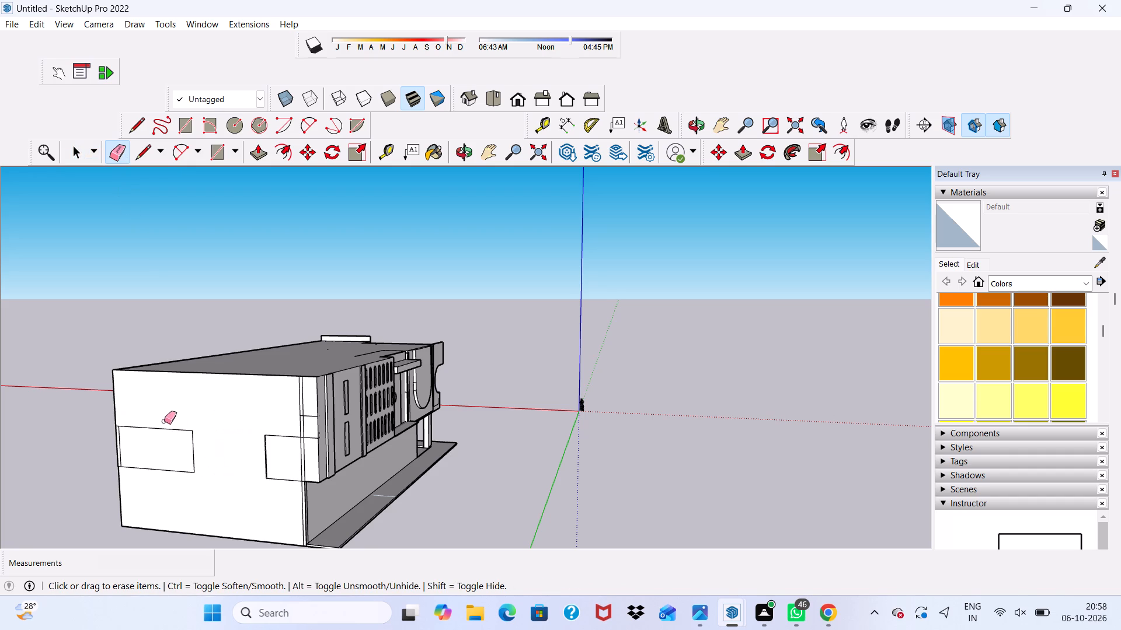
Erase the outline of the rectangle near the end wall's rear corner, including the short stub left at the corner edge.
left_click_drag(162, 418, 168, 477)
key("0")
key("0")
left_click_drag(183, 446, 198, 453)
key("0")
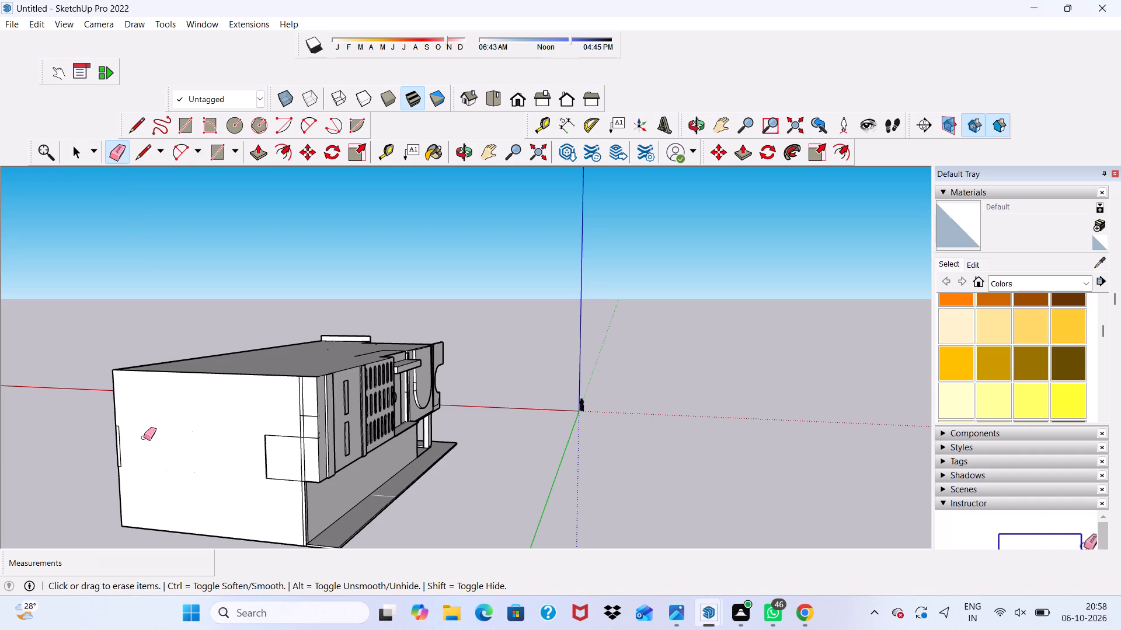
scroll(127, 435, "up", 5)
scroll(125, 437, "down", 1)
scroll(125, 437, "up", 5)
left_click_drag(111, 413, 109, 452)
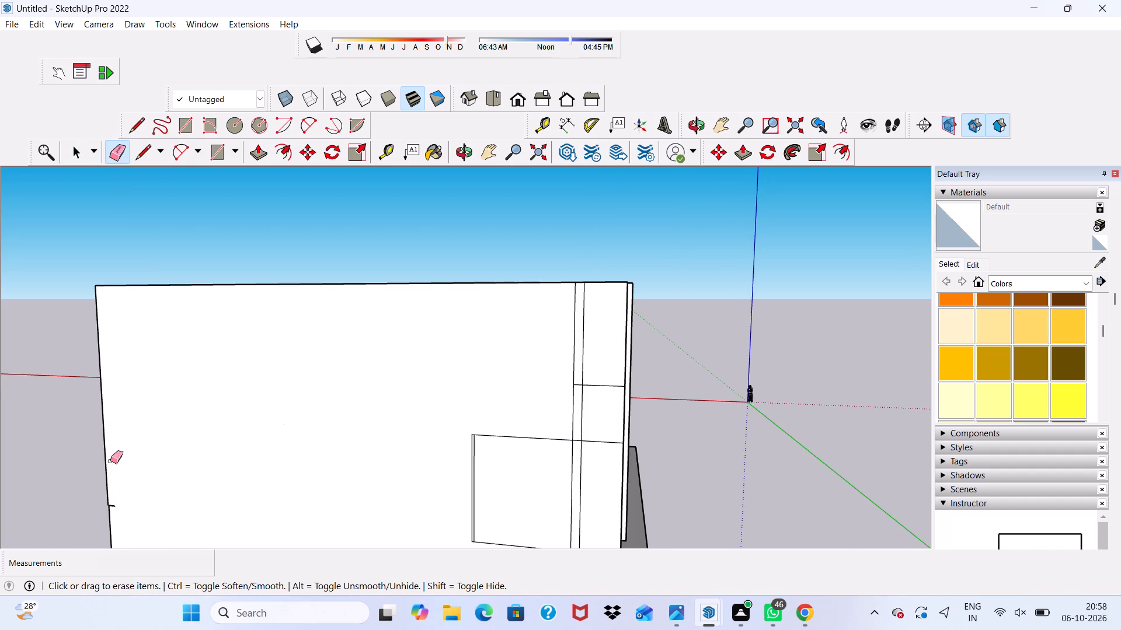
scroll(114, 454, "down", 2)
scroll(114, 454, "up", 3)
scroll(114, 454, "down", 1)
key("0")
key("0")
key("0")
key("0")
key("0")
key("0")
key("0")
key("0")
key("0")
key("0")
key("0")
key("0")
key("0")
key("0")
key("0")
middle_click_drag(114, 452, 314, 415)
scroll(358, 449, "up", 4)
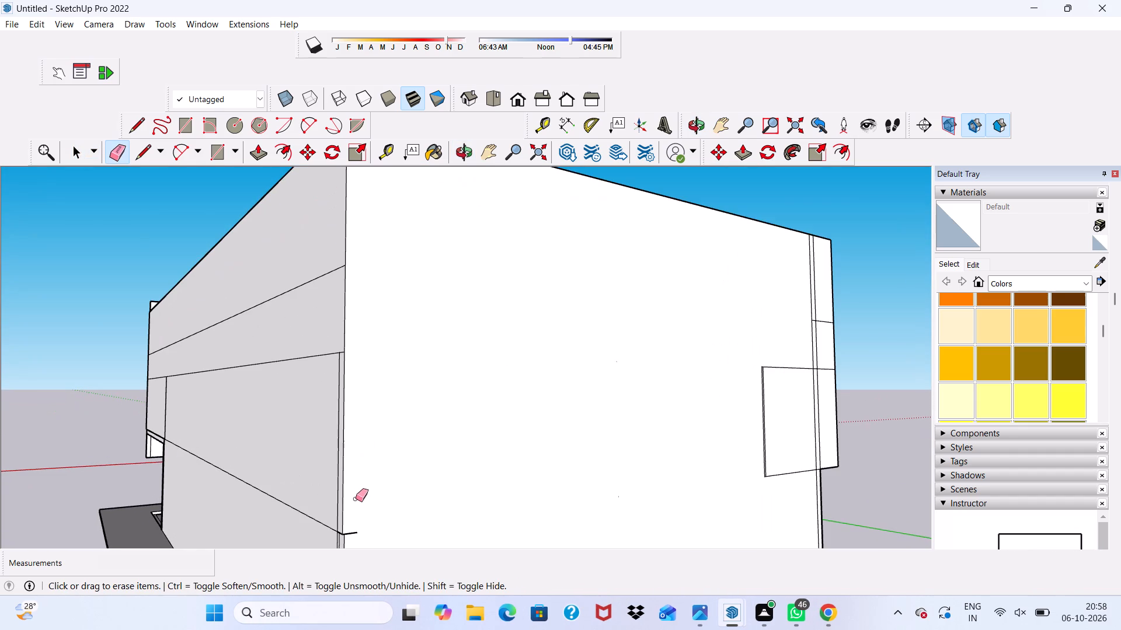
left_click(356, 531)
Erase the horizontal, sloping and vertical division lines across the rear long wall, leaving it one plain surface.
left_click_drag(251, 298, 251, 321)
key("0")
key("0")
key("0")
key("0")
key("0")
key("0")
key("0")
key("0")
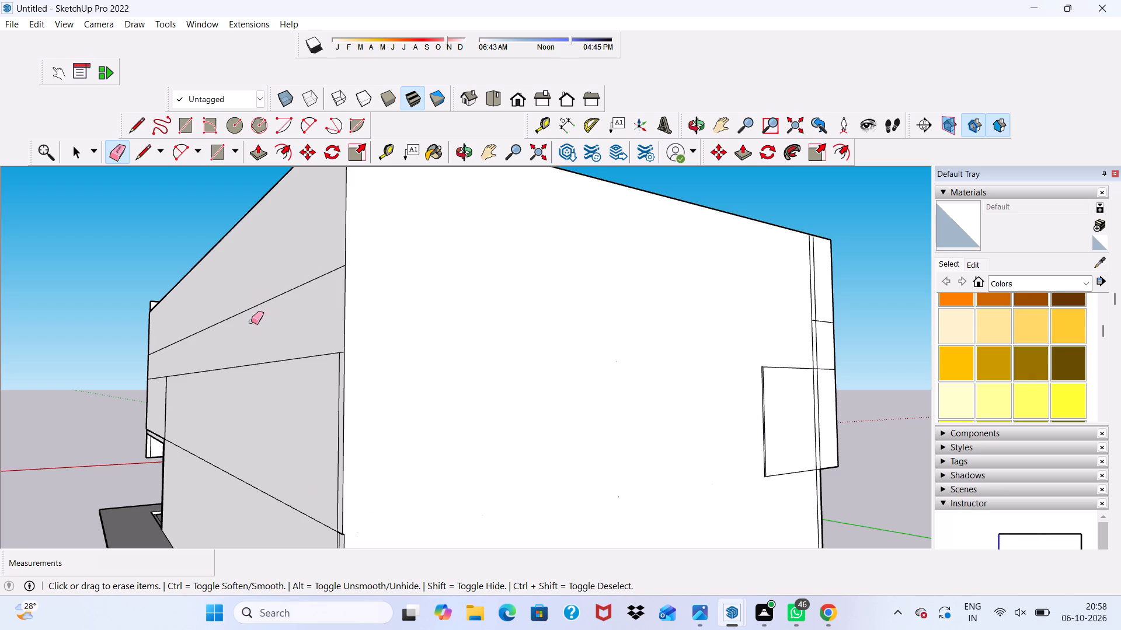
left_click_drag(251, 321, 254, 486)
scroll(187, 390, "down", 3)
key("0")
middle_click_drag(184, 385, 431, 409)
middle_click(431, 409)
left_click_drag(227, 402, 231, 446)
key("0")
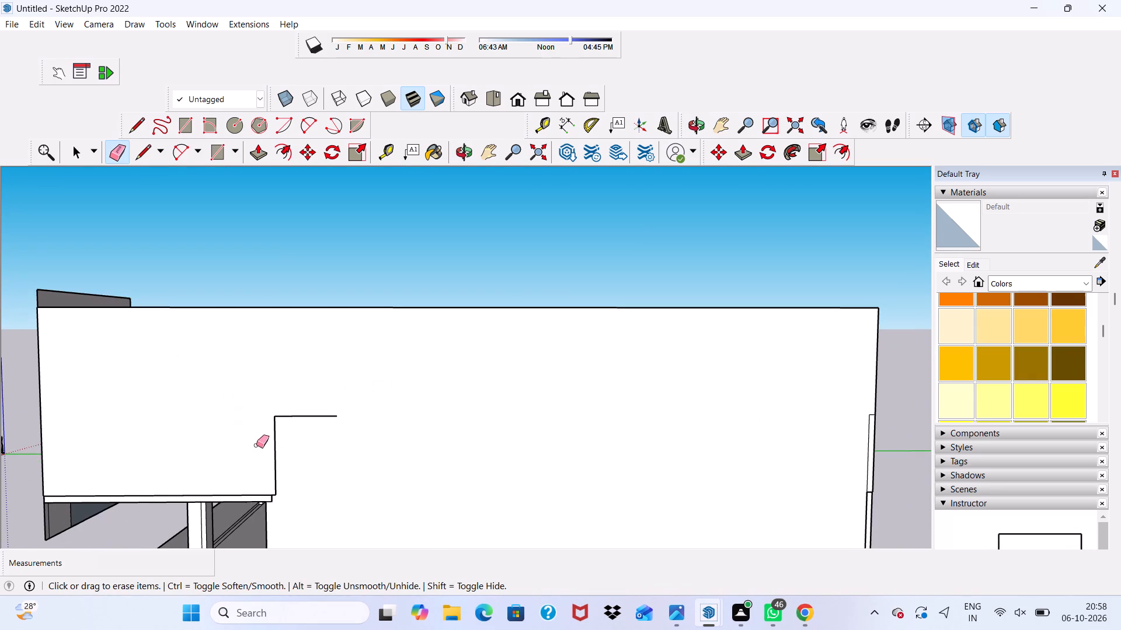
left_click_drag(262, 446, 290, 445)
key("0")
left_click_drag(293, 405, 303, 437)
Examine the whole building from below, the front, the roof and the long facade for leftover lines.
scroll(290, 425, "down", 1)
key("0")
key("0")
key("0")
key("0")
key("0")
key("0")
key("0")
key("0")
key("0")
key("0")
key("0")
key("0")
key("0")
key("0")
key("0")
key("0")
key("0")
key("0")
key("0")
key("0")
middle_click_drag(290, 422, 418, 323)
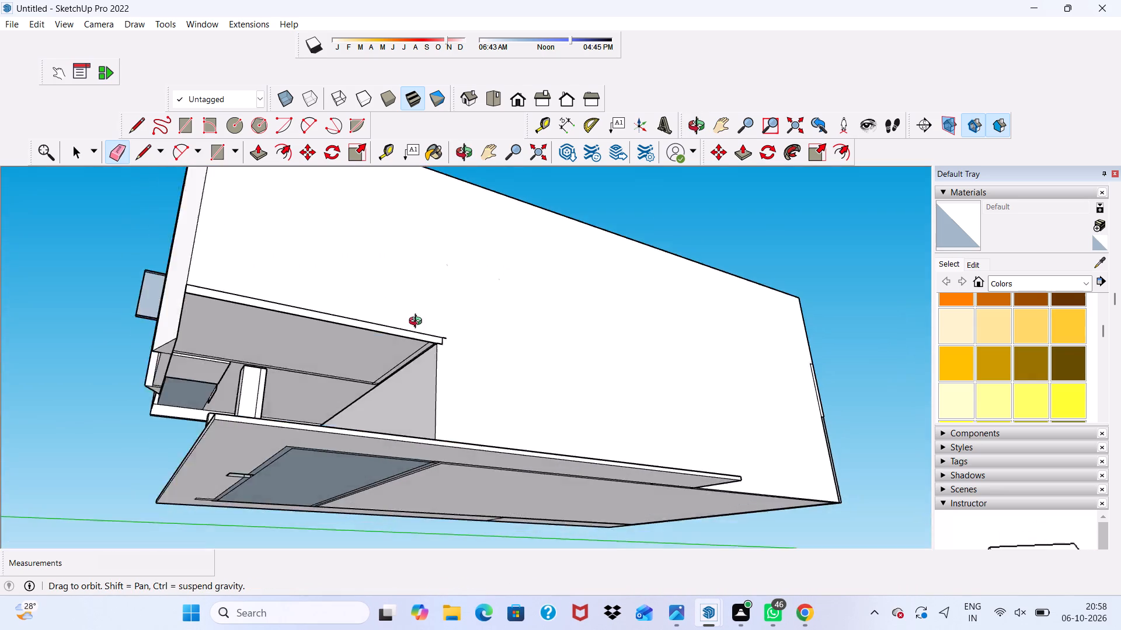
middle_click_drag(418, 323, 515, 386)
key("0")
scroll(328, 353, "down", 2)
scroll(328, 353, "up", 1)
scroll(328, 353, "down", 3)
scroll(315, 345, "up", 1)
scroll(315, 345, "down", 1)
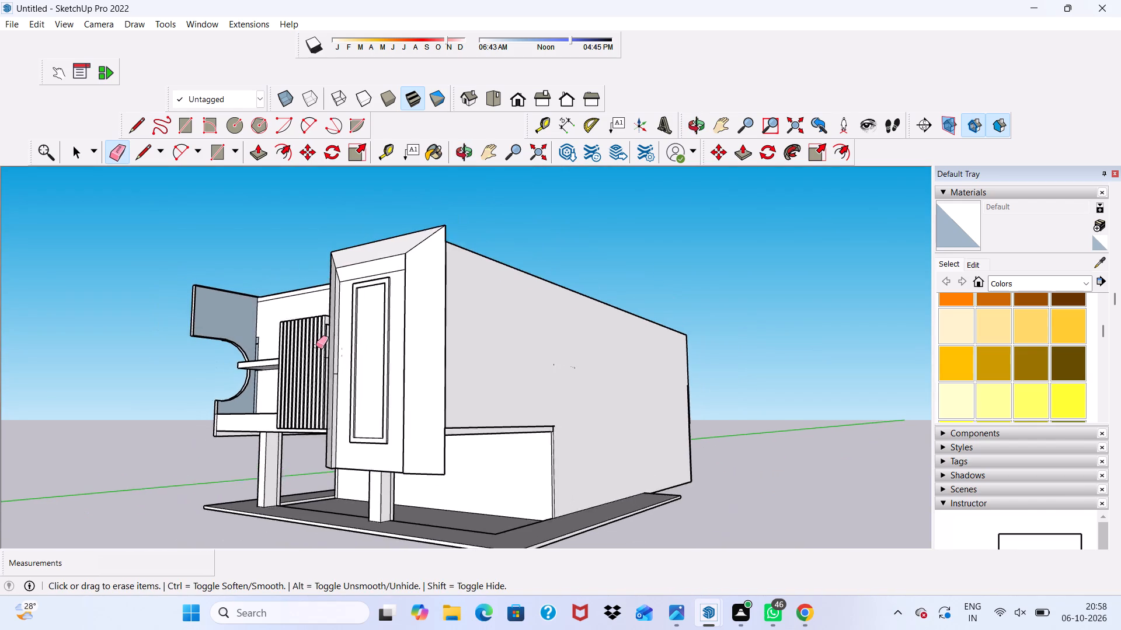
key("0")
key("0")
key("0")
key("0")
scroll(286, 358, "down", 3)
key("0")
middle_click_drag(286, 357, 488, 397)
key("0")
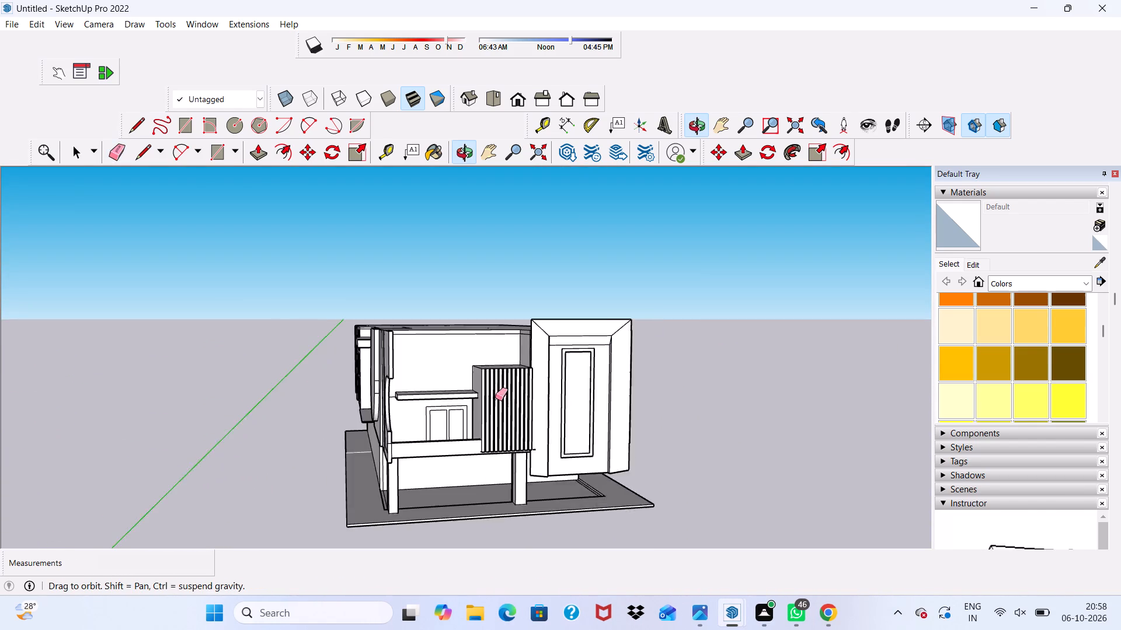
scroll(504, 401, "up", 6)
scroll(461, 351, "down", 8)
key("0")
middle_click_drag(355, 367, 448, 366)
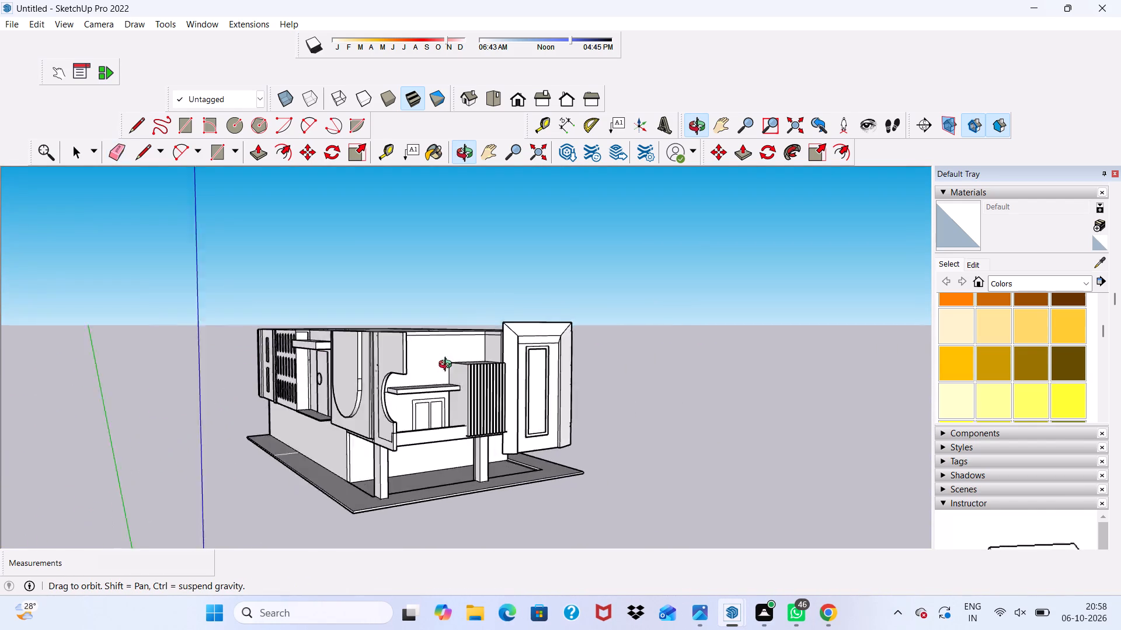
middle_click_drag(448, 366, 556, 395)
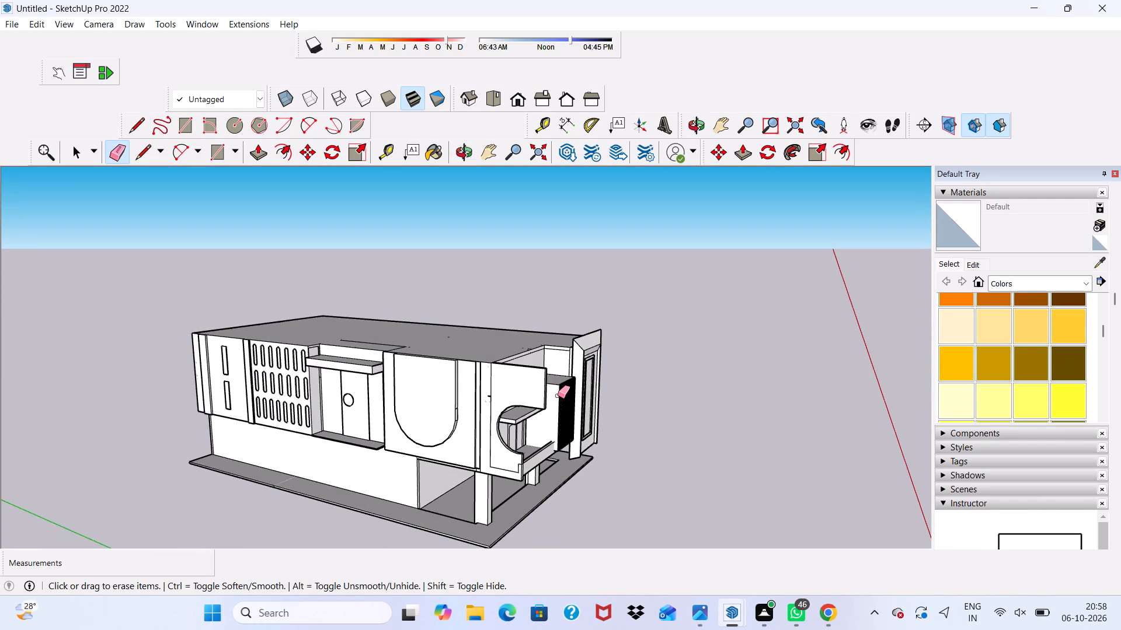
scroll(558, 395, "down", 2)
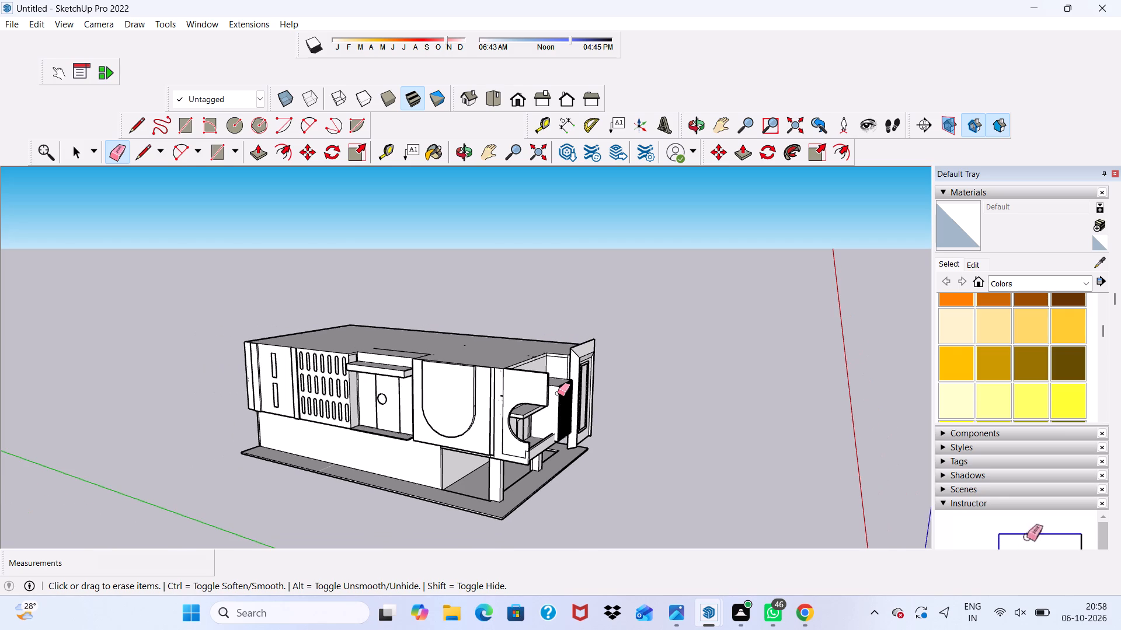
middle_click_drag(555, 386, 341, 394)
key("0")
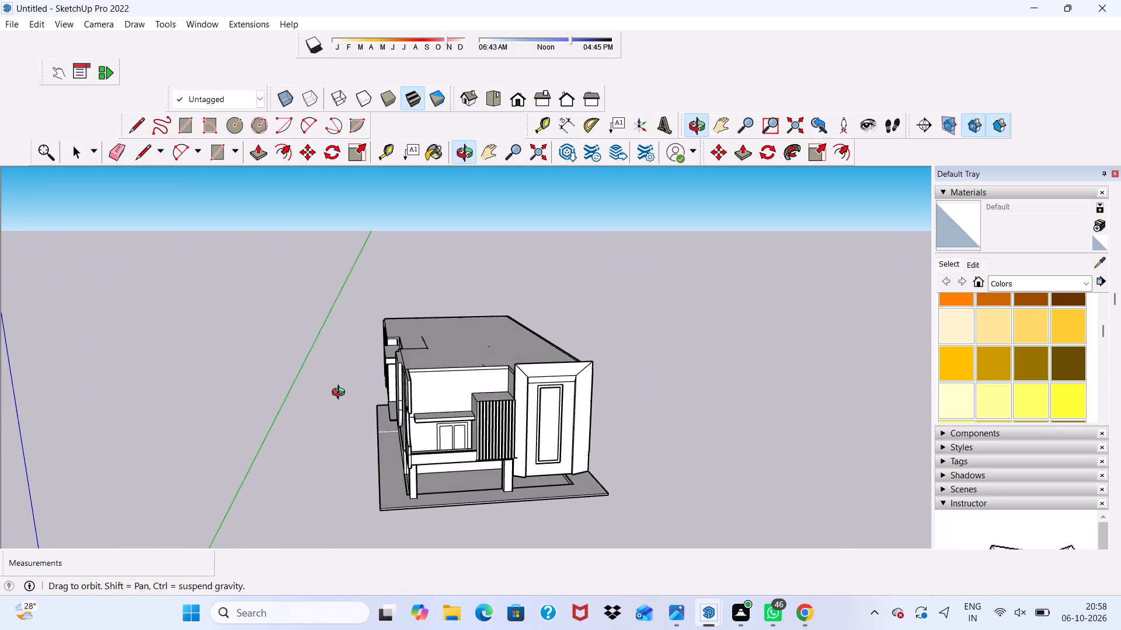
middle_click_drag(341, 394, 394, 388)
scroll(469, 373, "up", 2)
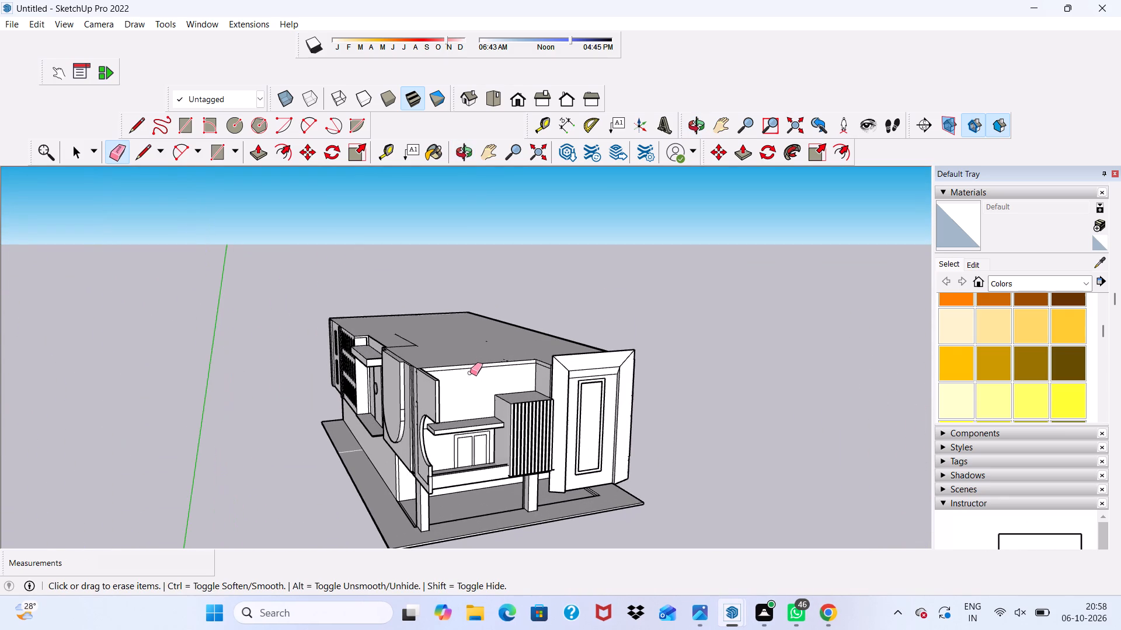
scroll(518, 324, "up", 3)
key("0")
key("0")
key("0")
middle_click_drag(523, 317, 573, 329)
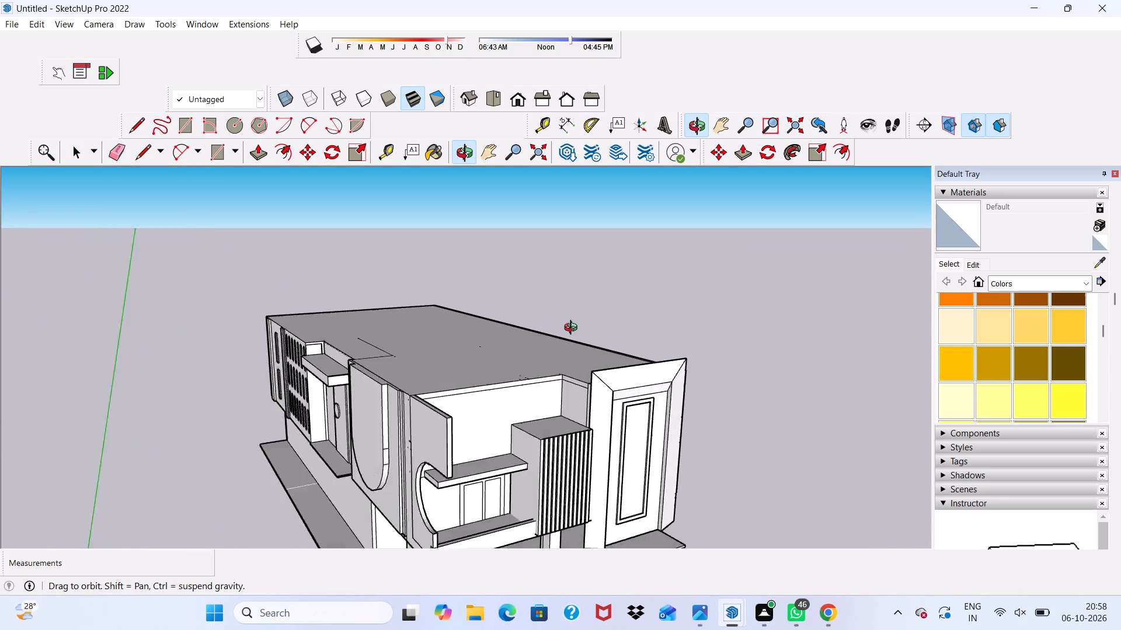
middle_click_drag(573, 329, 611, 331)
scroll(332, 359, "up", 3)
scroll(384, 342, "down", 8)
middle_click_drag(399, 412, 422, 400)
key("0")
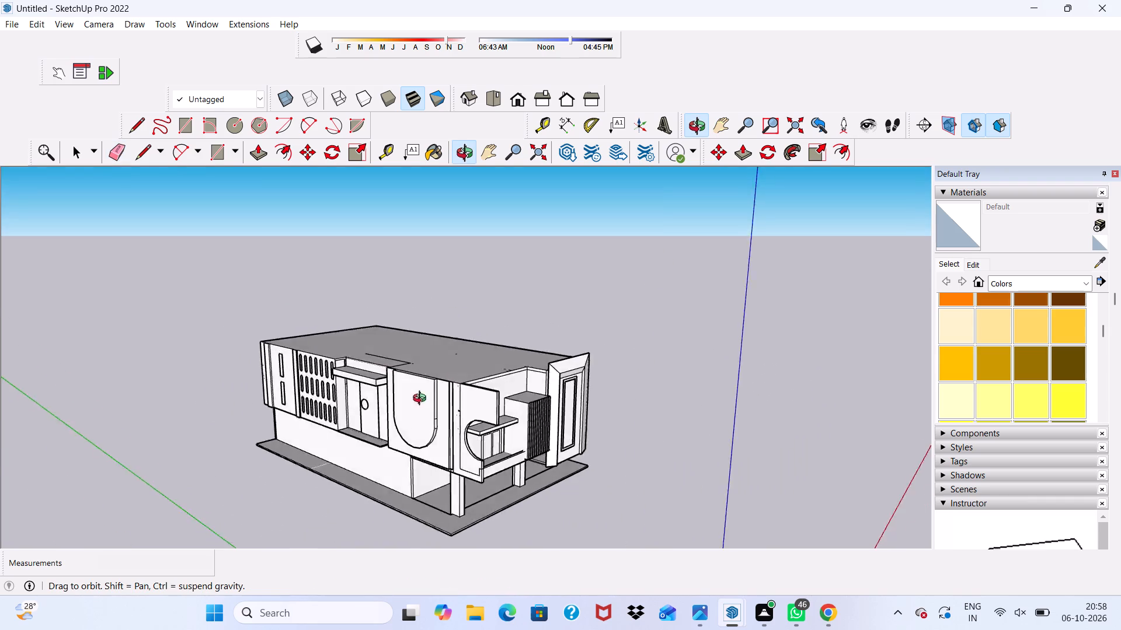
Erase the rectangle outline on the blank end wall near its corner with the long facade.
middle_click_drag(422, 400, 684, 369)
middle_click_drag(355, 419, 537, 417)
key("0")
scroll(285, 488, "up", 3)
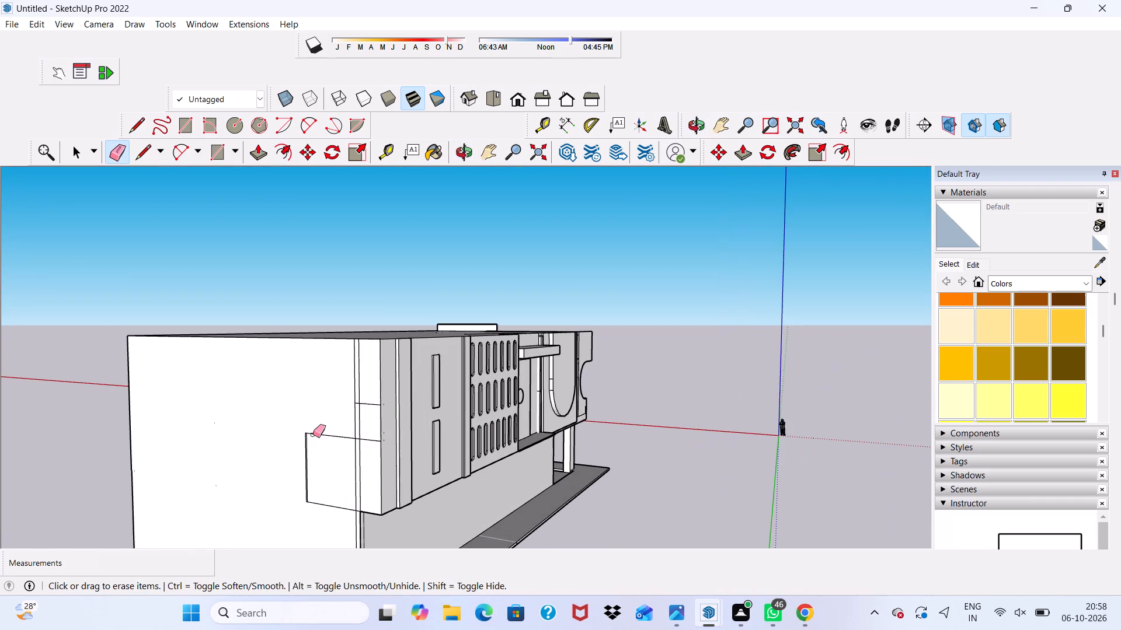
left_click_drag(316, 429, 307, 510)
left_click_drag(300, 471, 308, 467)
Erase the short horizontal lines and the pair of vertical lines in the narrow strip beside the end wall's facade corner.
left_click_drag(364, 363, 354, 439)
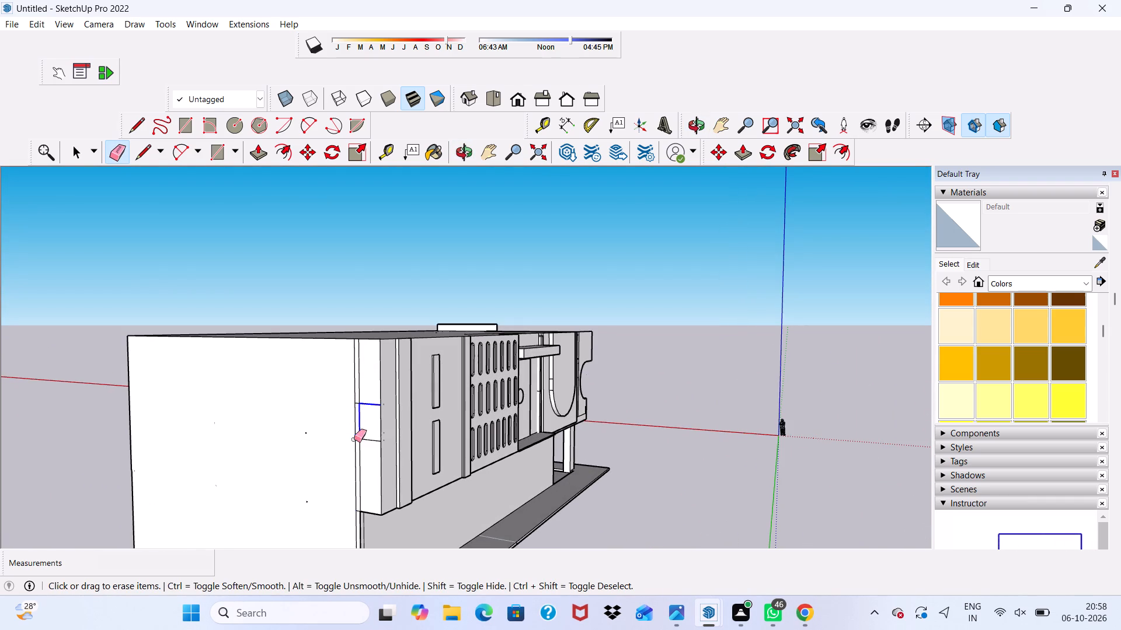
left_click_drag(354, 439, 360, 426)
left_click_drag(354, 382, 352, 362)
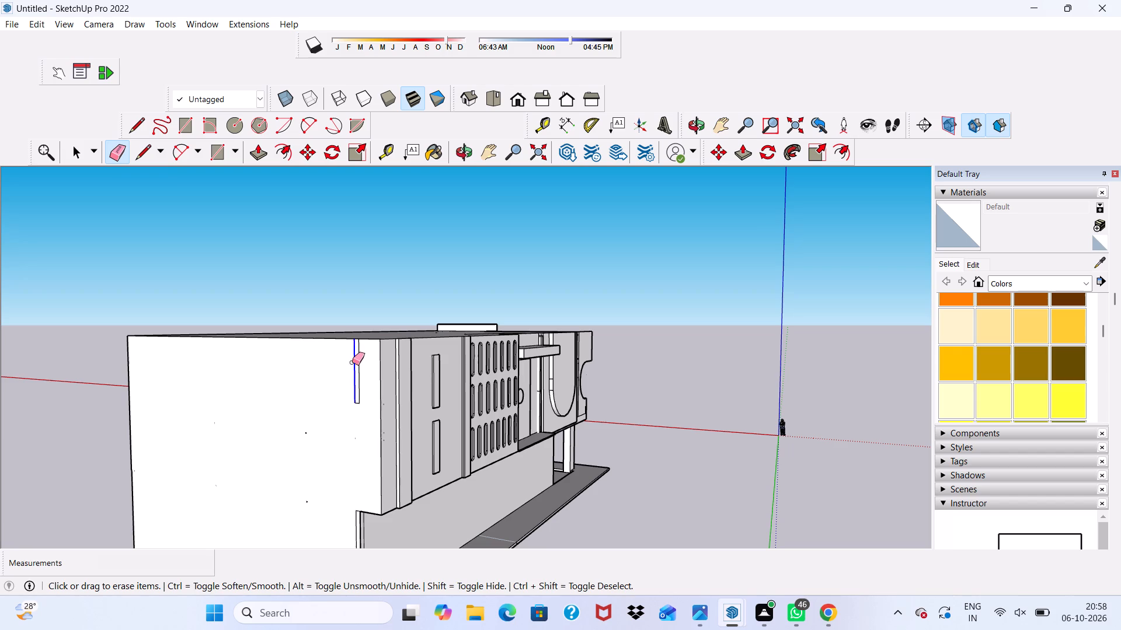
left_click_drag(352, 362, 360, 365)
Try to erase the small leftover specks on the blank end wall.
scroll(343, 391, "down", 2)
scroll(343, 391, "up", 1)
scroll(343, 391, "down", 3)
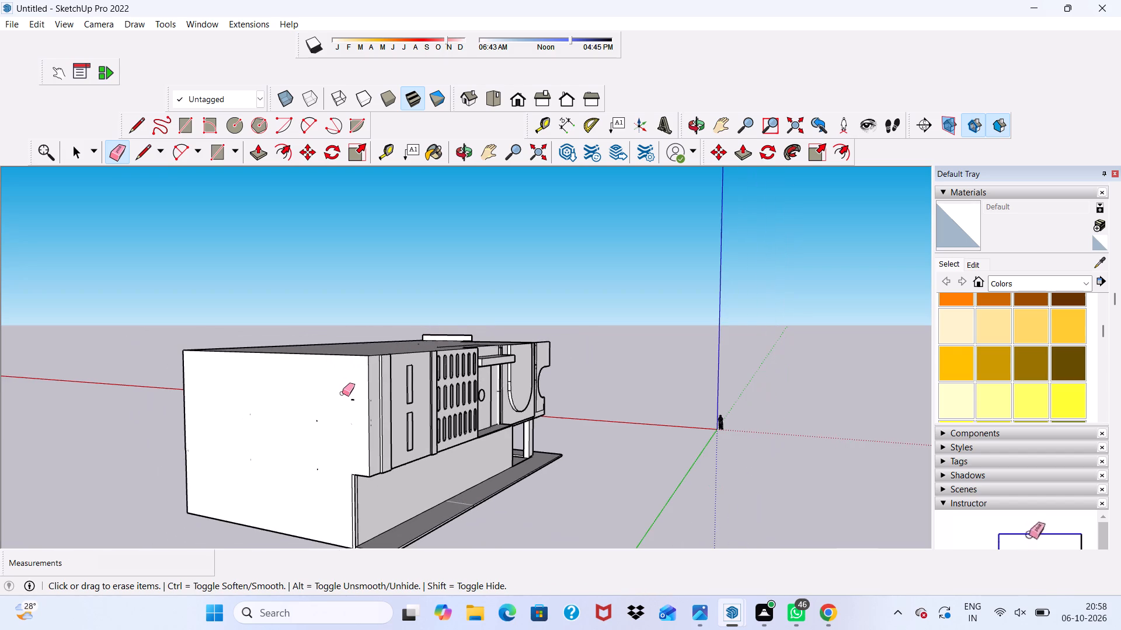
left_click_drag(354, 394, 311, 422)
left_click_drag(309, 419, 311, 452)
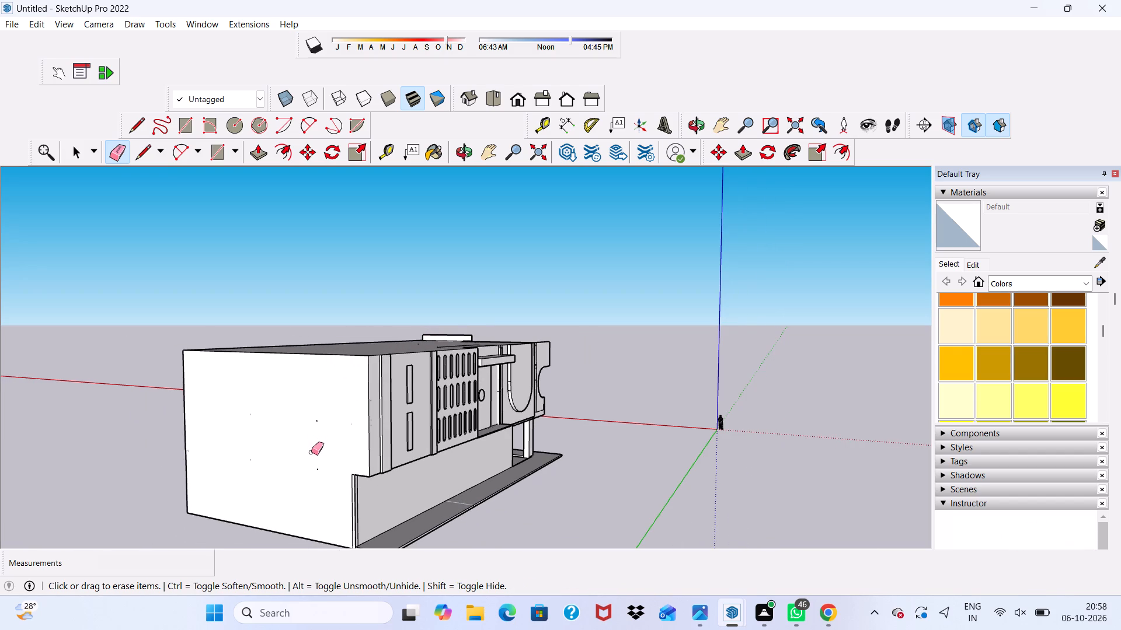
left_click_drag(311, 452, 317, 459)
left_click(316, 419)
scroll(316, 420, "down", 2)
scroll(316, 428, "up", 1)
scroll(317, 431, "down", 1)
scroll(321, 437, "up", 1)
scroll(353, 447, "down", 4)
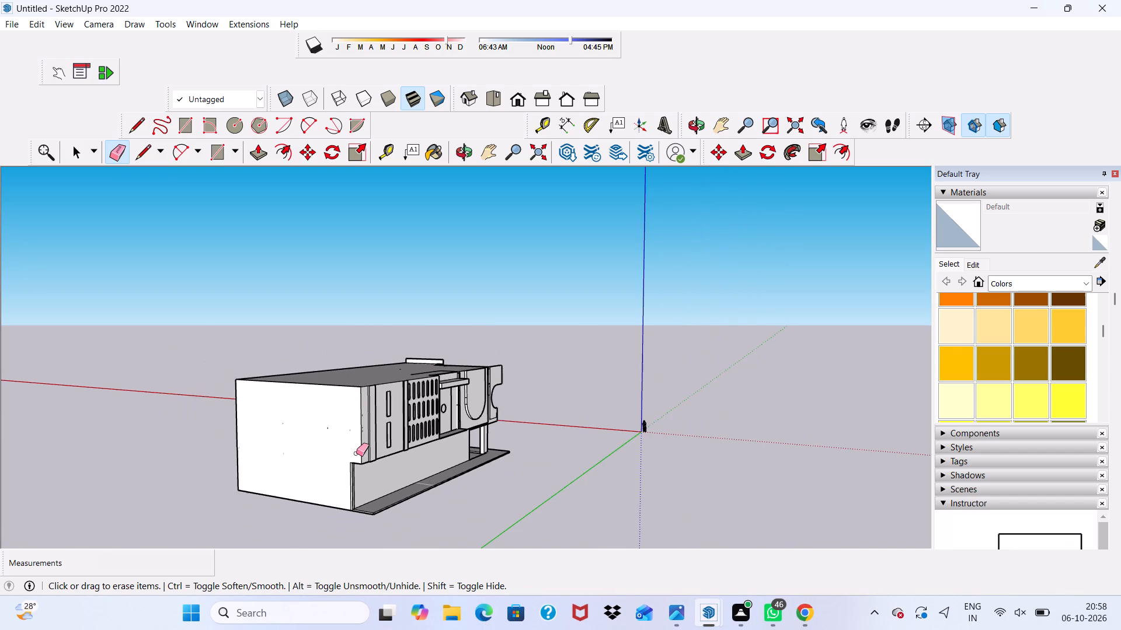
Erase the extra vertical line on the lower long wall close to its corner with the end wall.
scroll(353, 457, "up", 3)
middle_click_drag(361, 474, 235, 437)
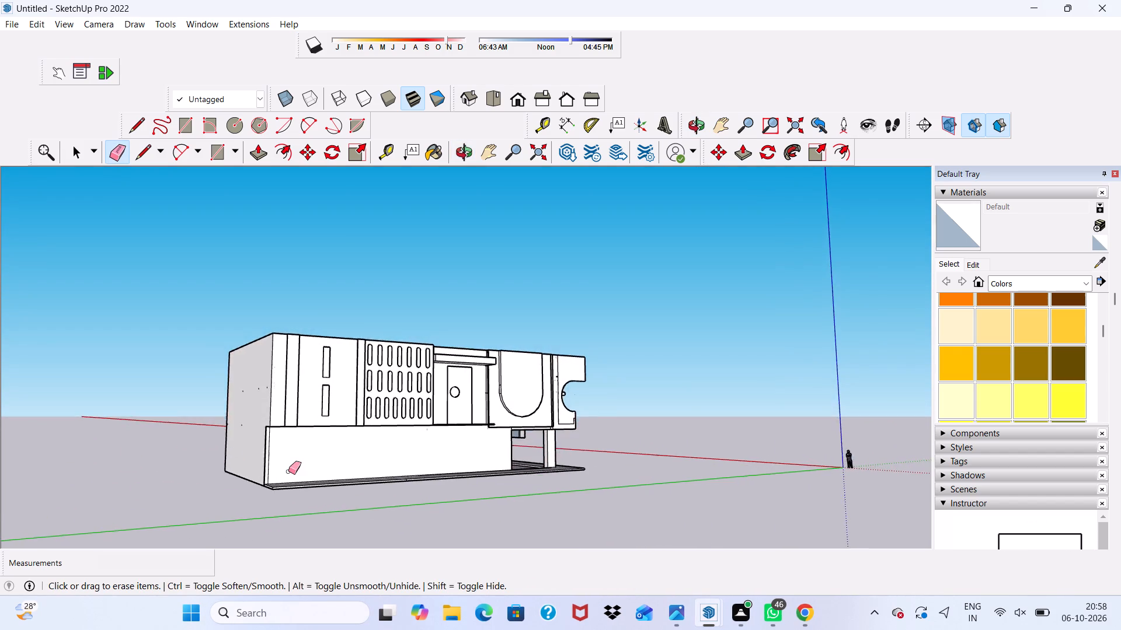
scroll(288, 471, "up", 12)
scroll(257, 431, "down", 13)
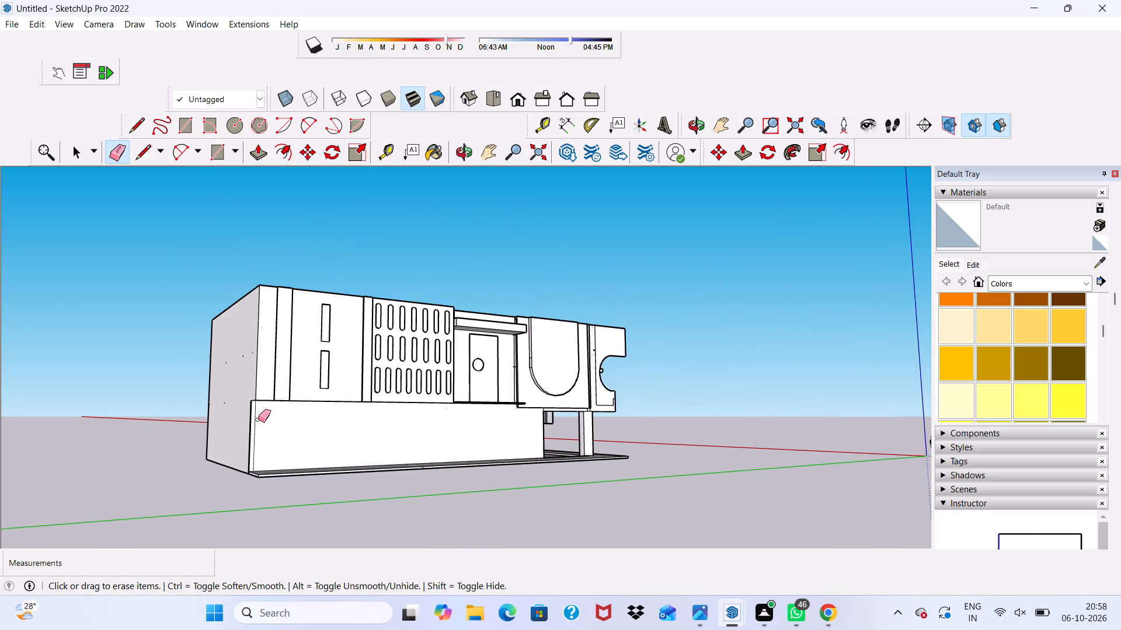
left_click_drag(258, 419, 254, 425)
Leave the Eraser and examine the long facade and the lower wall beneath it up close.
scroll(254, 427, "down", 7)
middle_click_drag(323, 440, 257, 446)
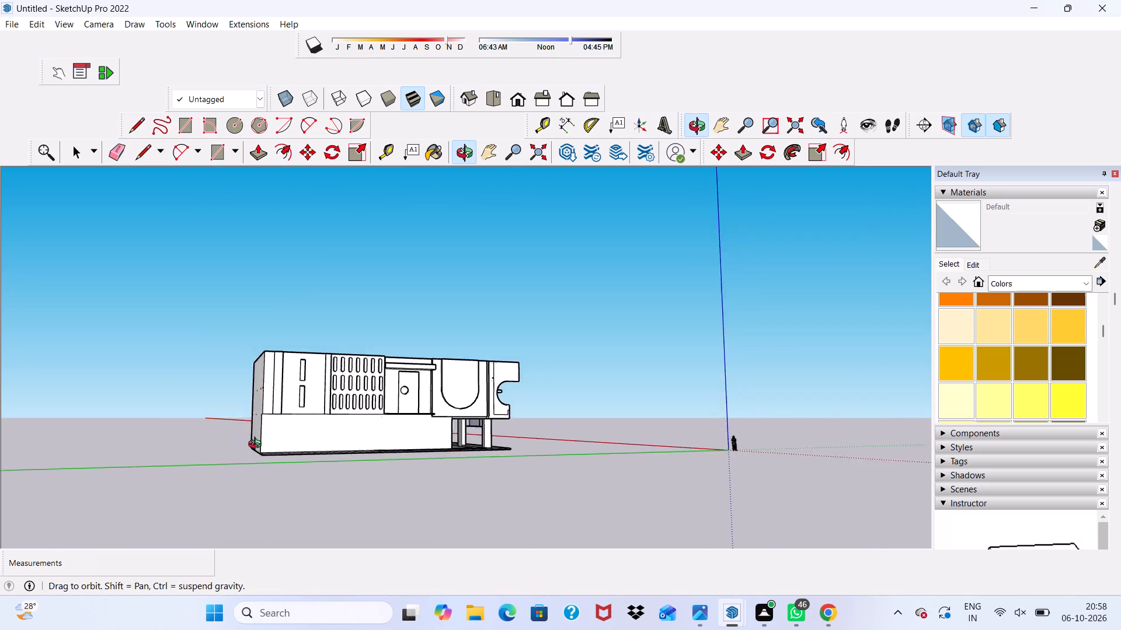
middle_click_drag(257, 446, 230, 461)
key("space")
scroll(274, 427, "up", 1)
scroll(349, 458, "up", 9)
scroll(344, 397, "up", 3)
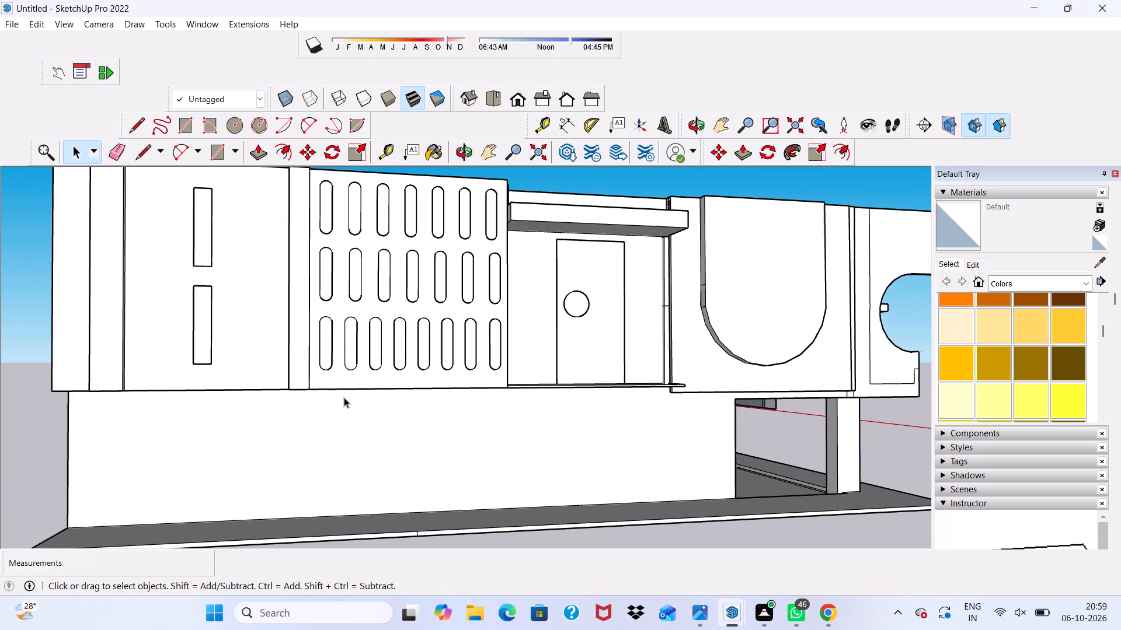
middle_click_drag(344, 394, 309, 407)
key("0")
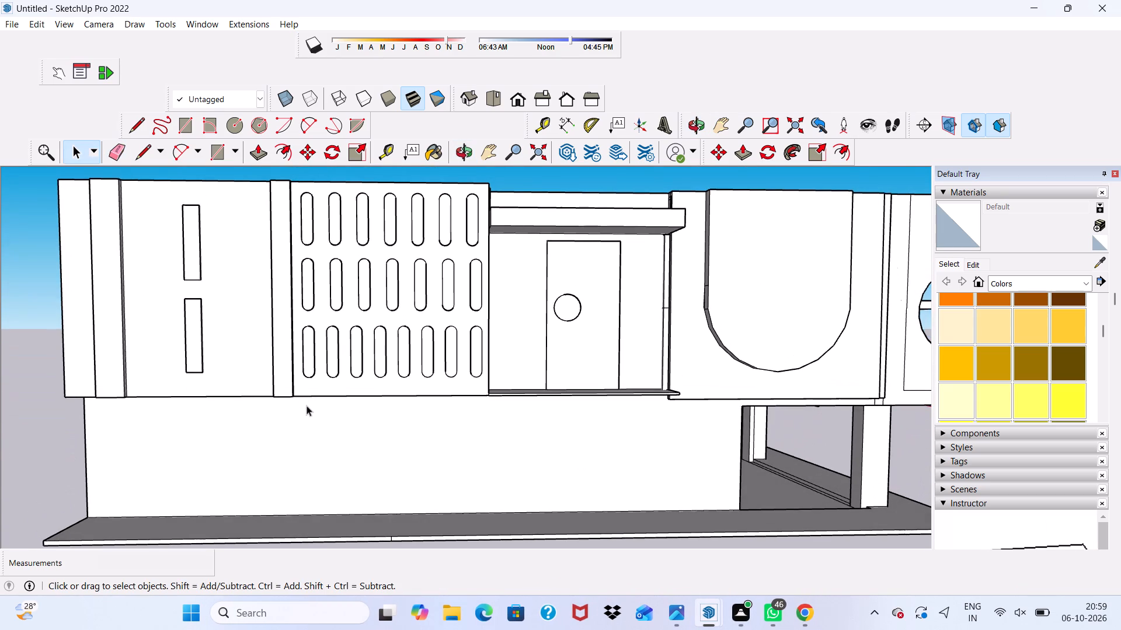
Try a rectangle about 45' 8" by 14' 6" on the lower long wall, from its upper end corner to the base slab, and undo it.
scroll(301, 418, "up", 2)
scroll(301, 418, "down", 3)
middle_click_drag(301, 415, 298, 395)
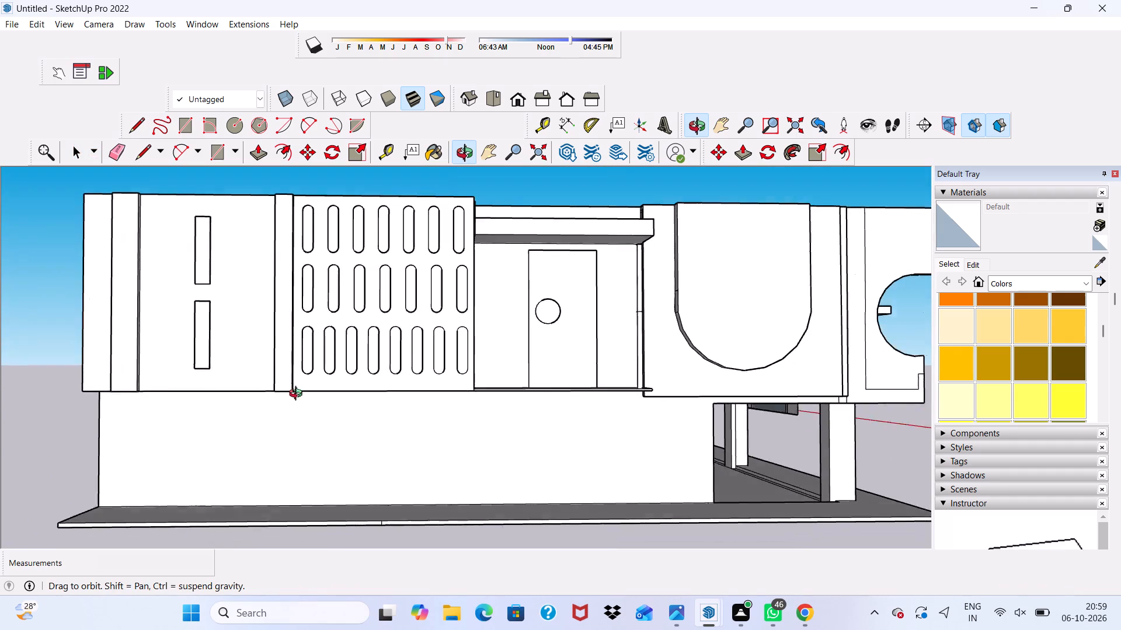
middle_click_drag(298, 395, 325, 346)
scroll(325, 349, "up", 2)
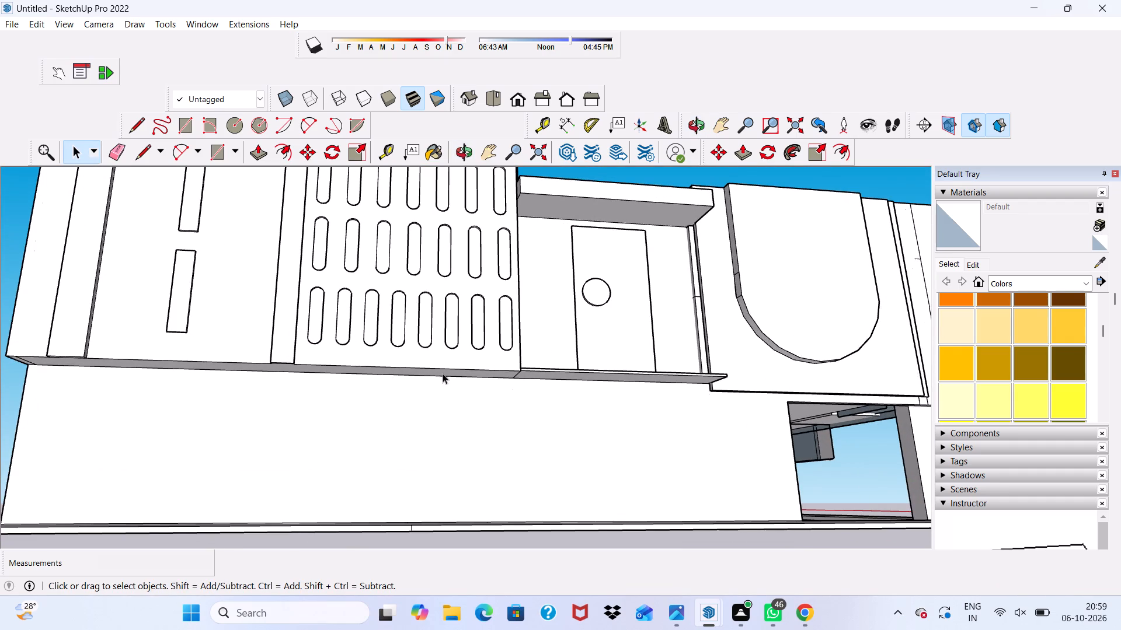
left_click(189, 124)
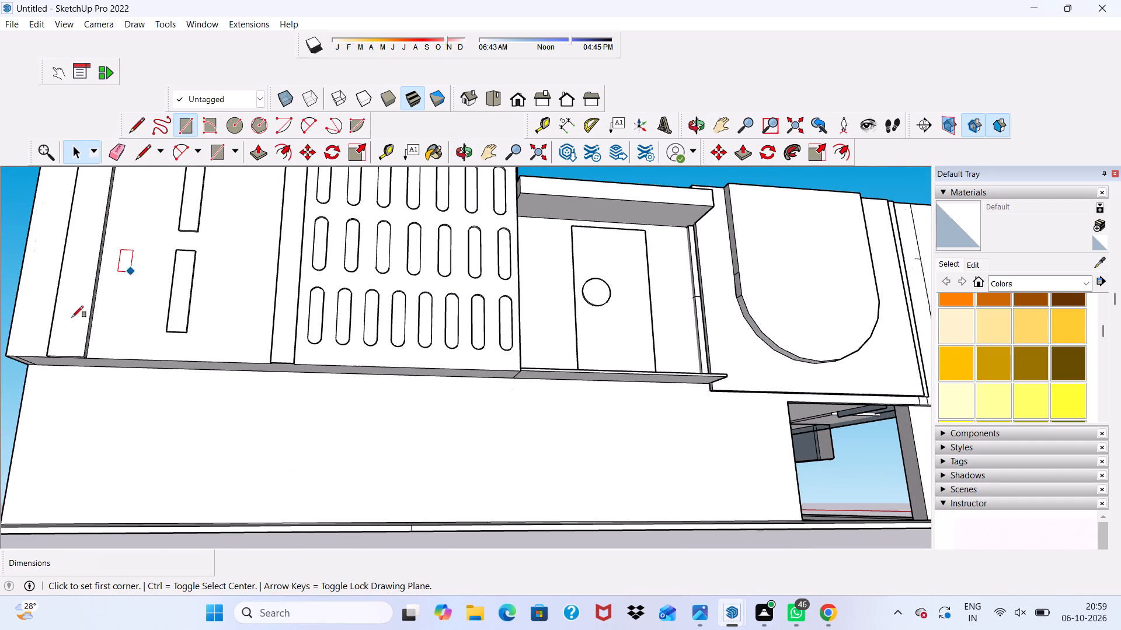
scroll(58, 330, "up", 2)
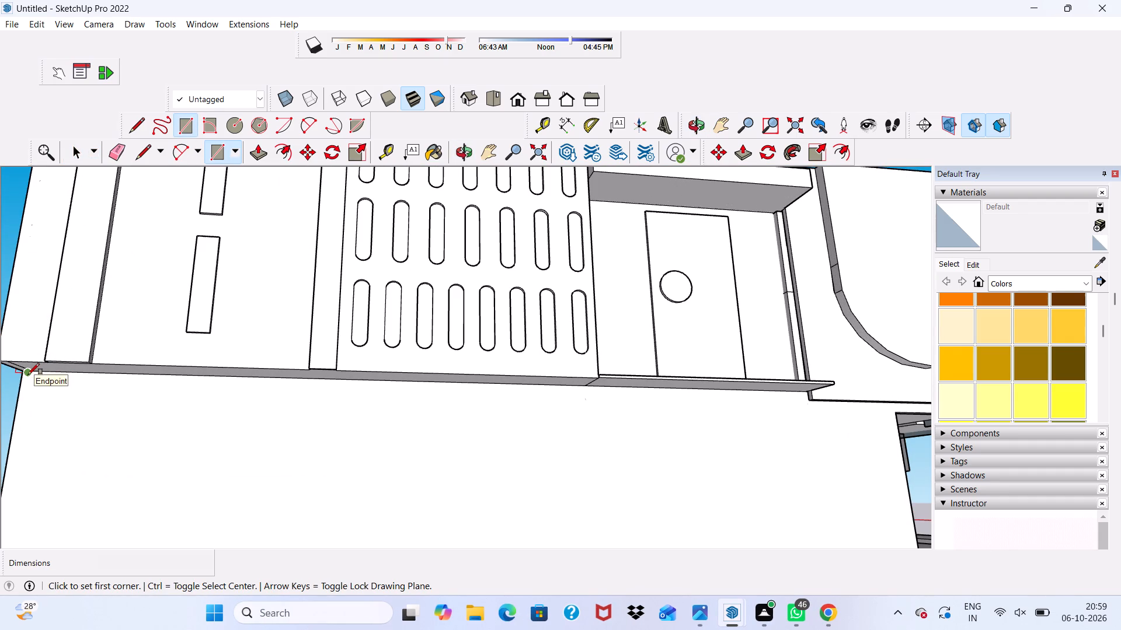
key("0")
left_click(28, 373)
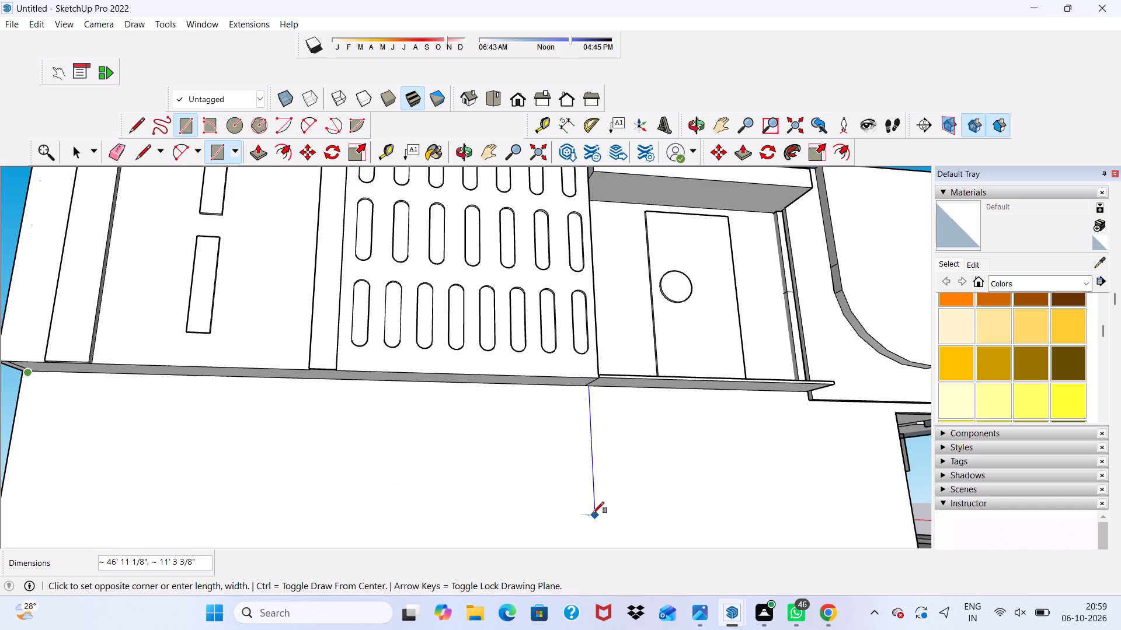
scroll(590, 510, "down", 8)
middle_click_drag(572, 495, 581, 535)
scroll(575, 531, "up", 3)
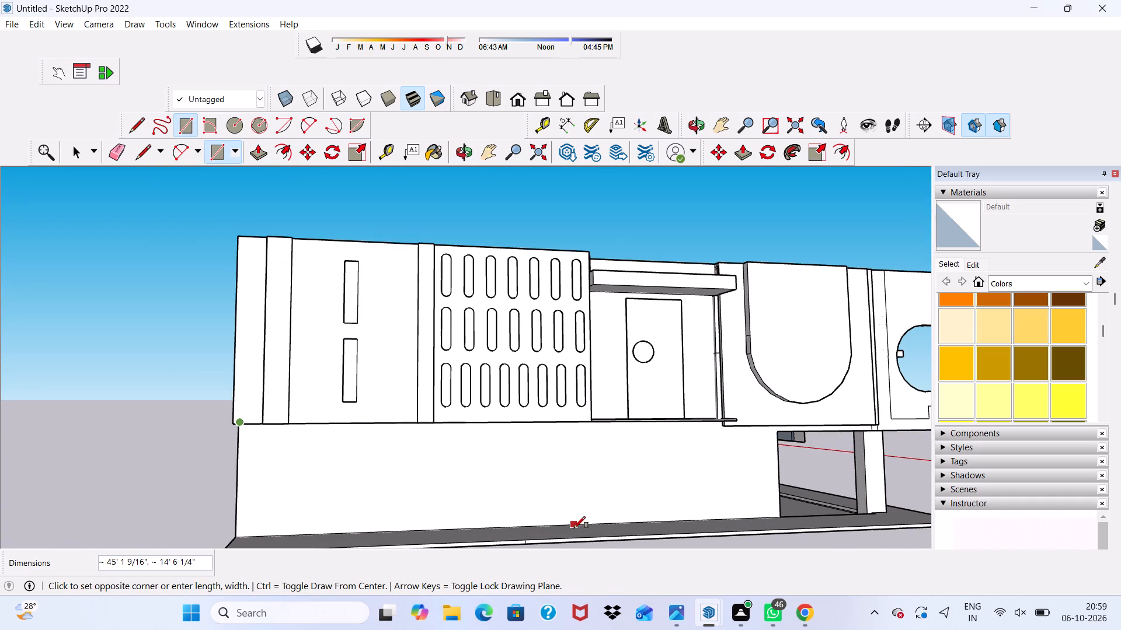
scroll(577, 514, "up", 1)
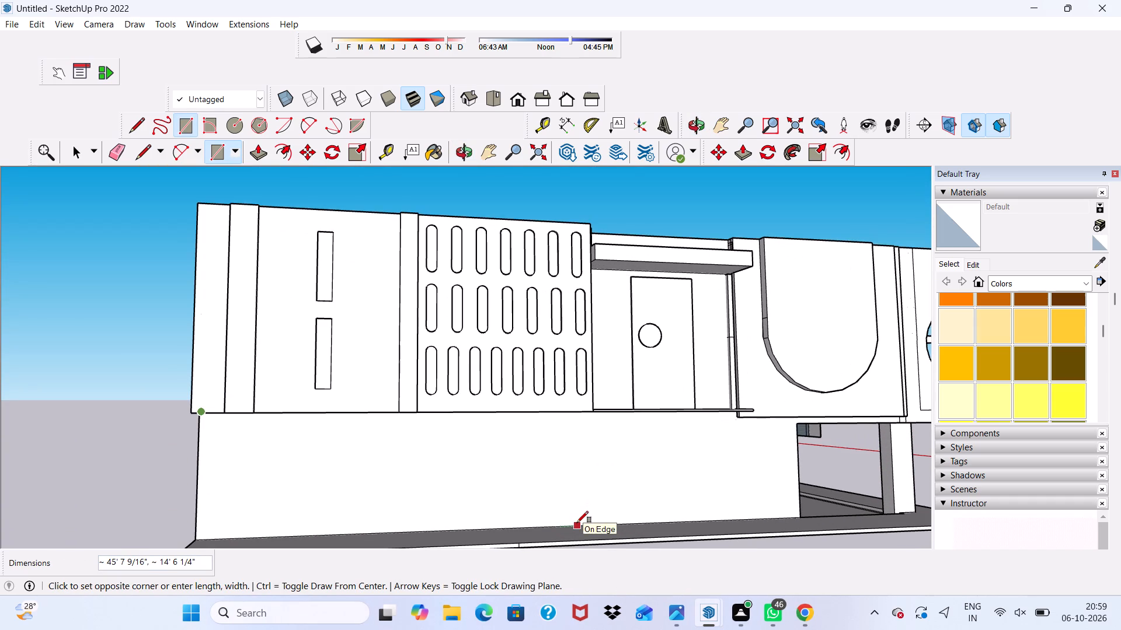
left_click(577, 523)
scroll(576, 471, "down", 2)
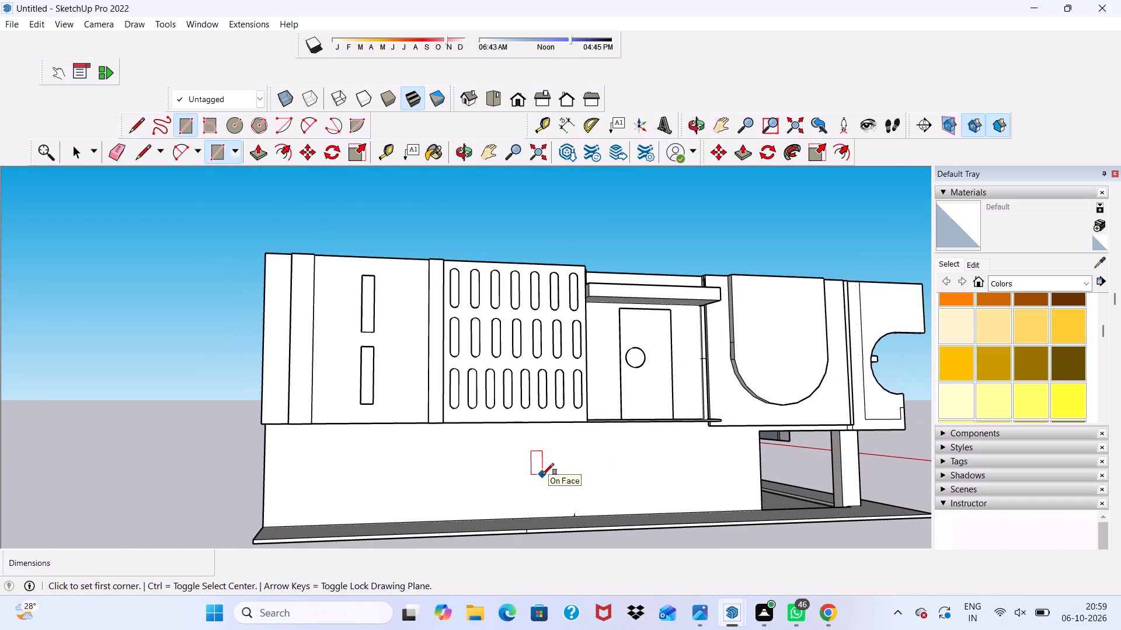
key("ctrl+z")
Draw a rectangle about 47' 2" by 13' on the lower long wall, from its upper end corner to below the slotted panel's far edge.
scroll(291, 463, "up", 4)
scroll(291, 462, "down", 2)
middle_click_drag(288, 460, 263, 391)
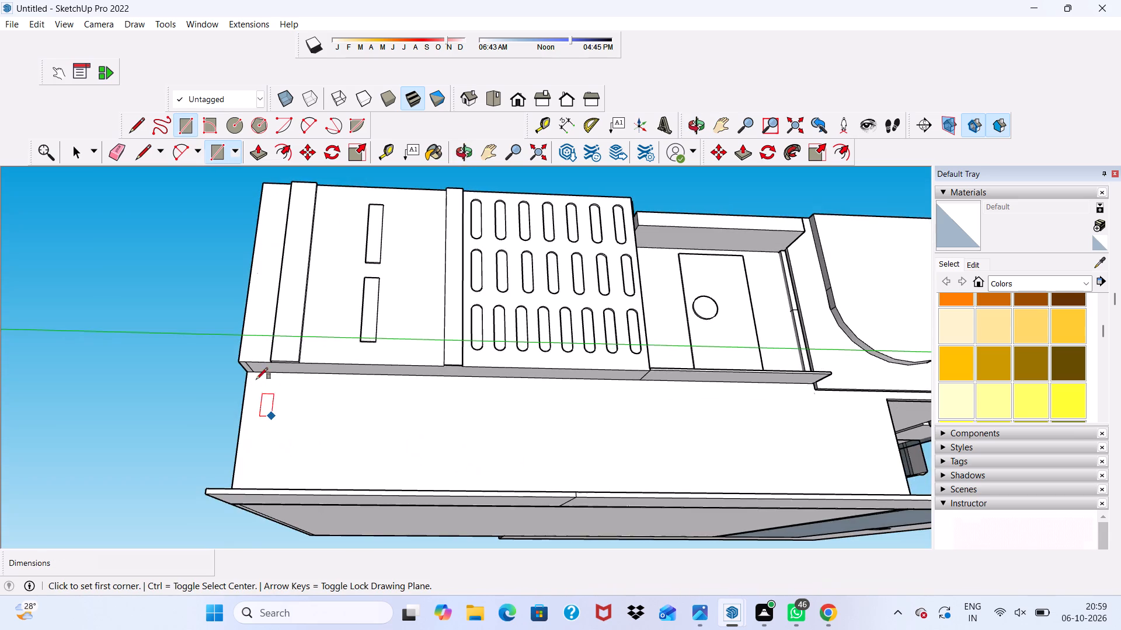
scroll(256, 379, "up", 2)
left_click(243, 371)
scroll(587, 435, "down", 2)
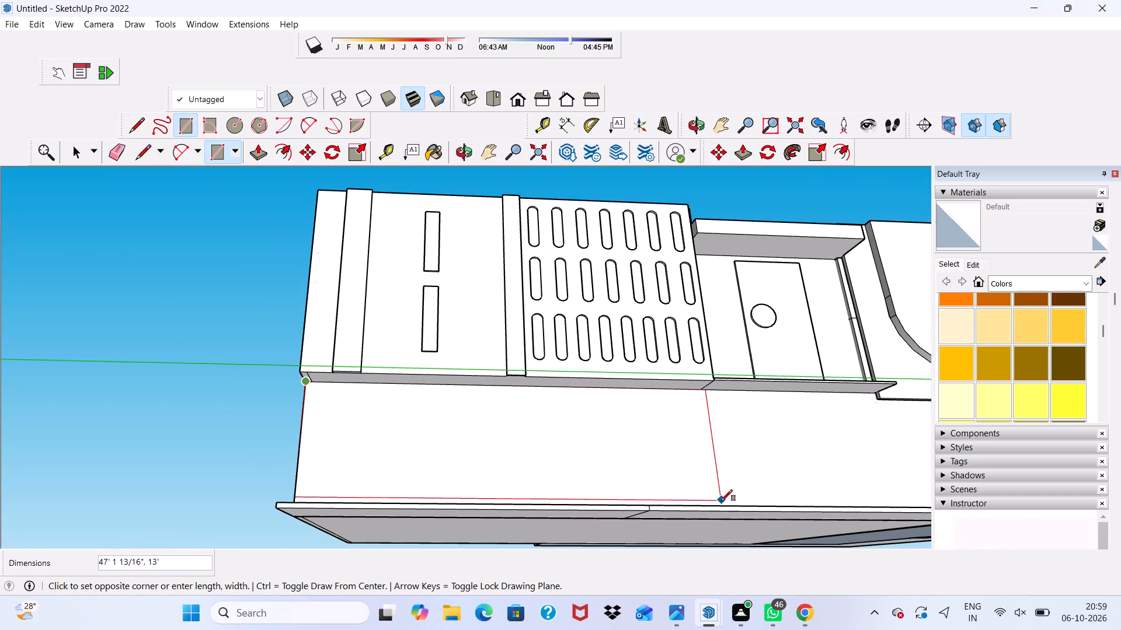
left_click(721, 501)
middle_click_drag(687, 476, 689, 551)
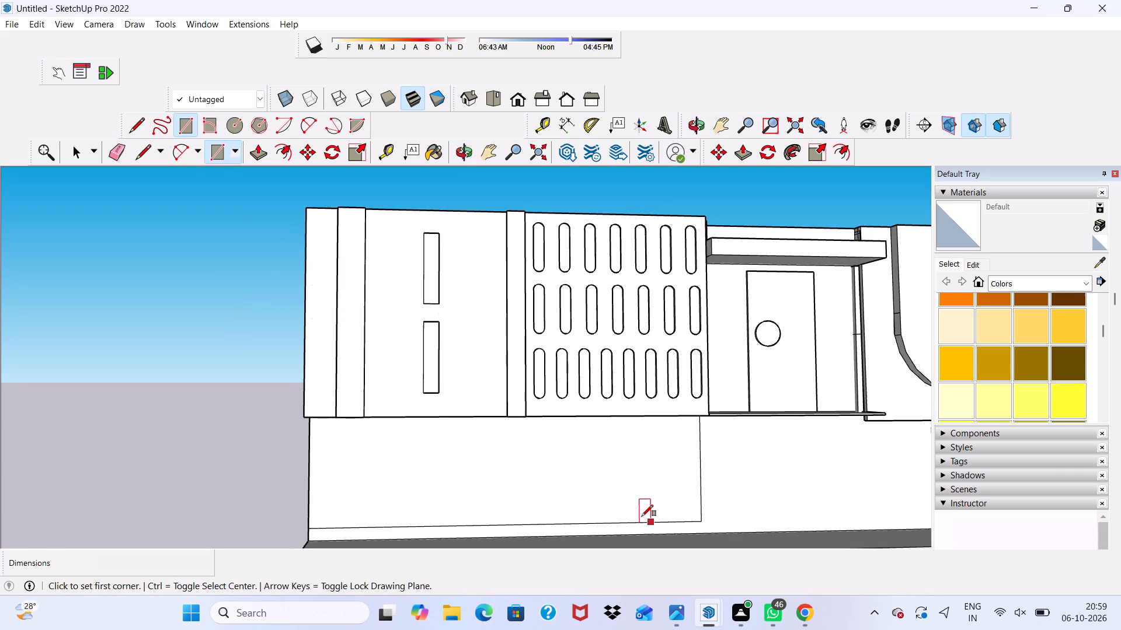
scroll(641, 516, "up", 2)
key("space")
Draw a narrow full-height vertical strip about 7" wide inside the lower wall's rectangle, beneath the facade rib beside the slotted panel.
scroll(489, 470, "down", 1)
middle_click_drag(489, 470, 478, 394)
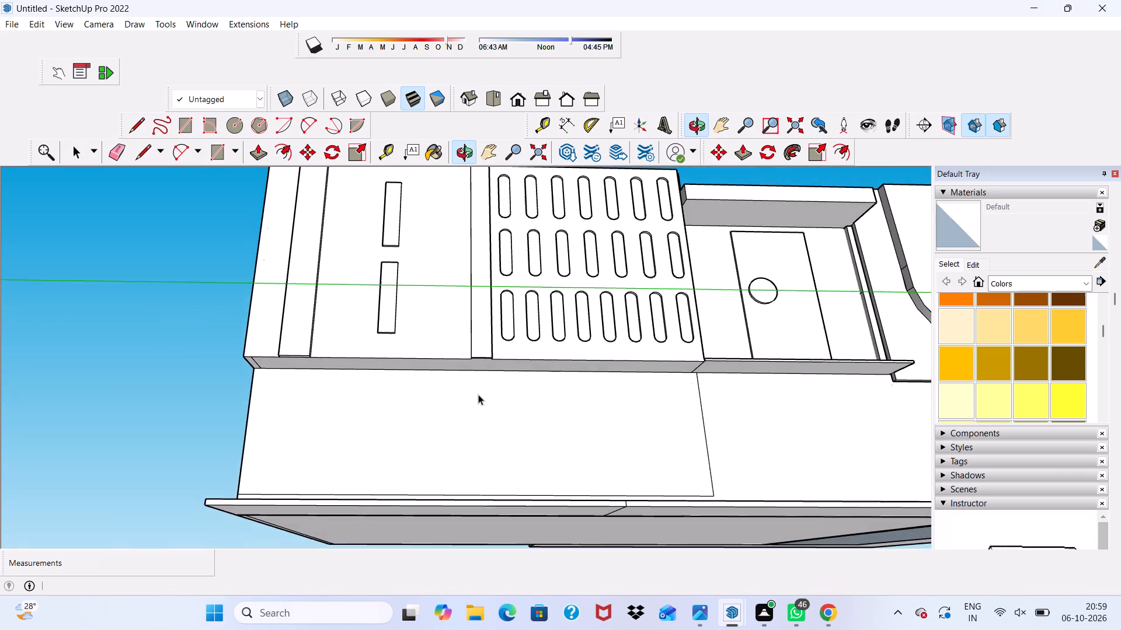
scroll(478, 395, "up", 2)
left_click(193, 123)
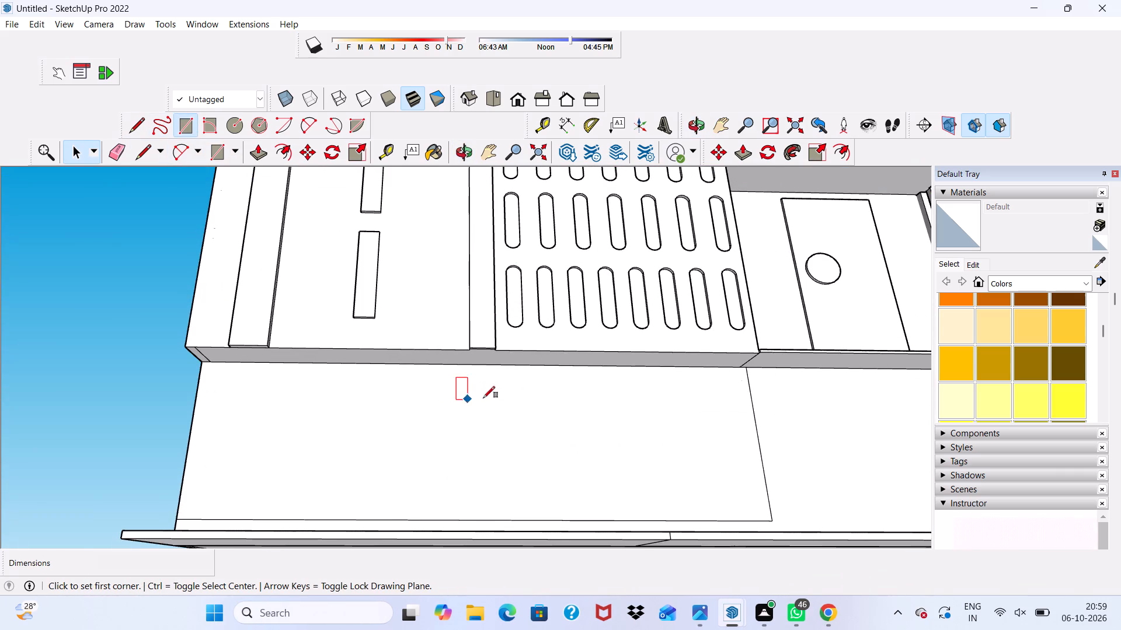
scroll(490, 395, "up", 2)
left_click(496, 358)
scroll(461, 420, "down", 1)
scroll(461, 420, "up", 1)
scroll(461, 420, "down", 2)
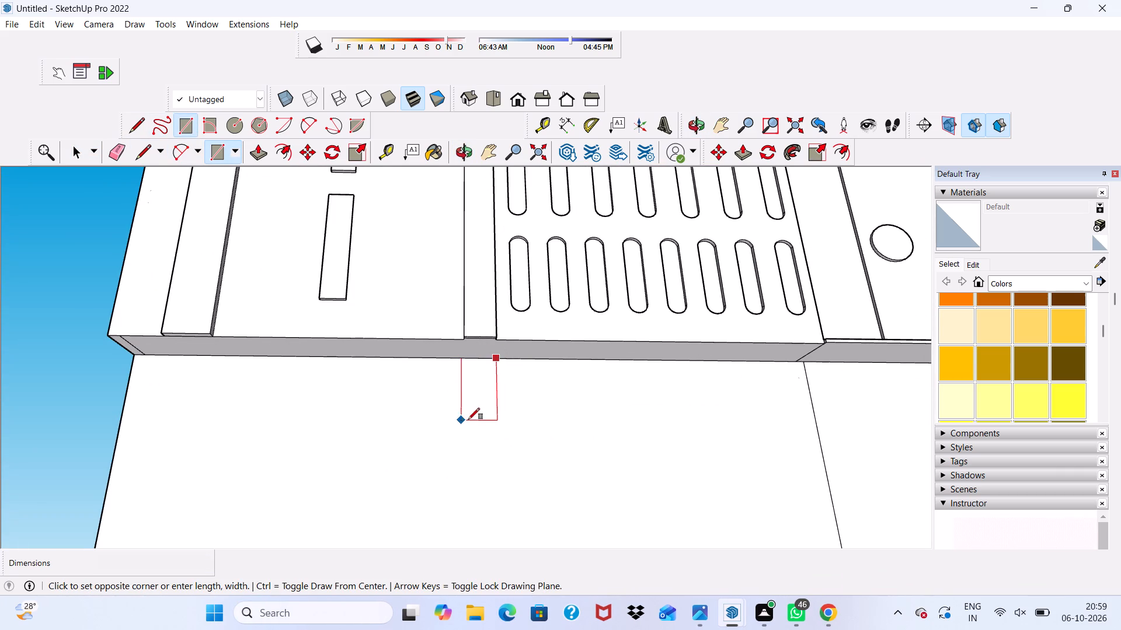
scroll(468, 419, "down", 7)
middle_click_drag(465, 418, 473, 491)
scroll(475, 492, "up", 3)
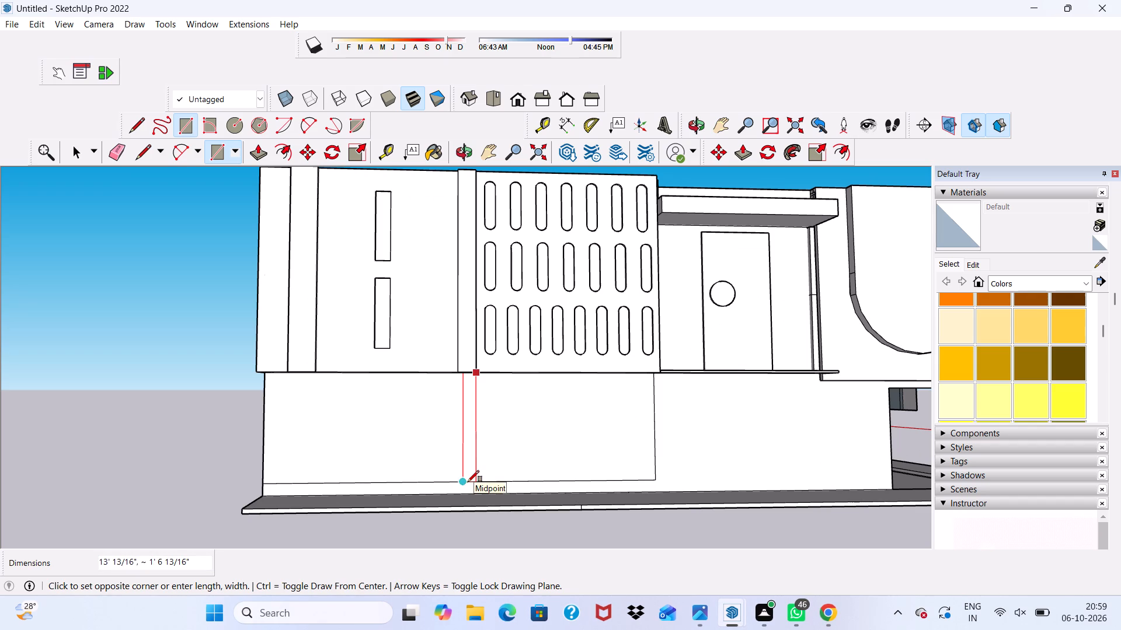
scroll(472, 479, "up", 7)
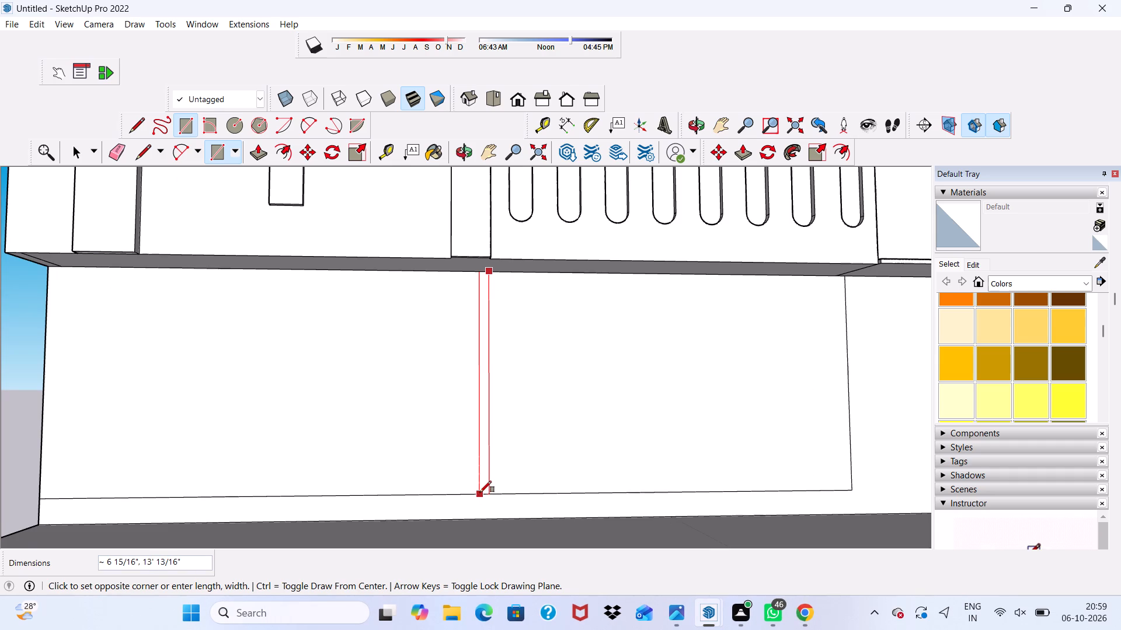
left_click(480, 492)
key("space")
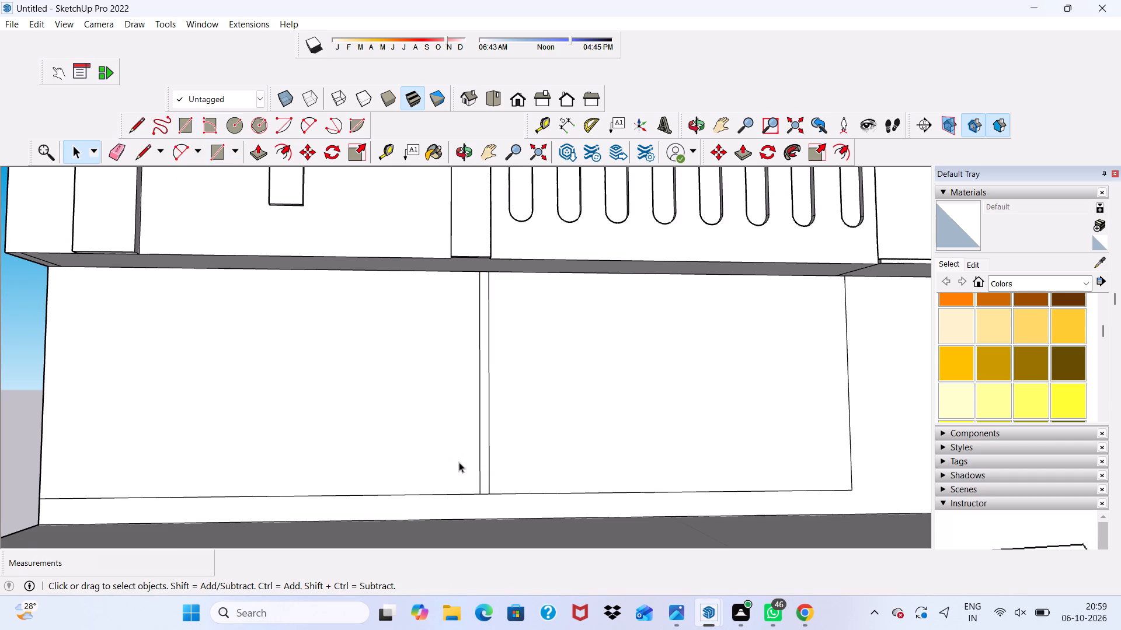
Examine the divided rectangle and its narrow vertical strip on the lower long wall from several angles.
scroll(459, 461, "up", 2)
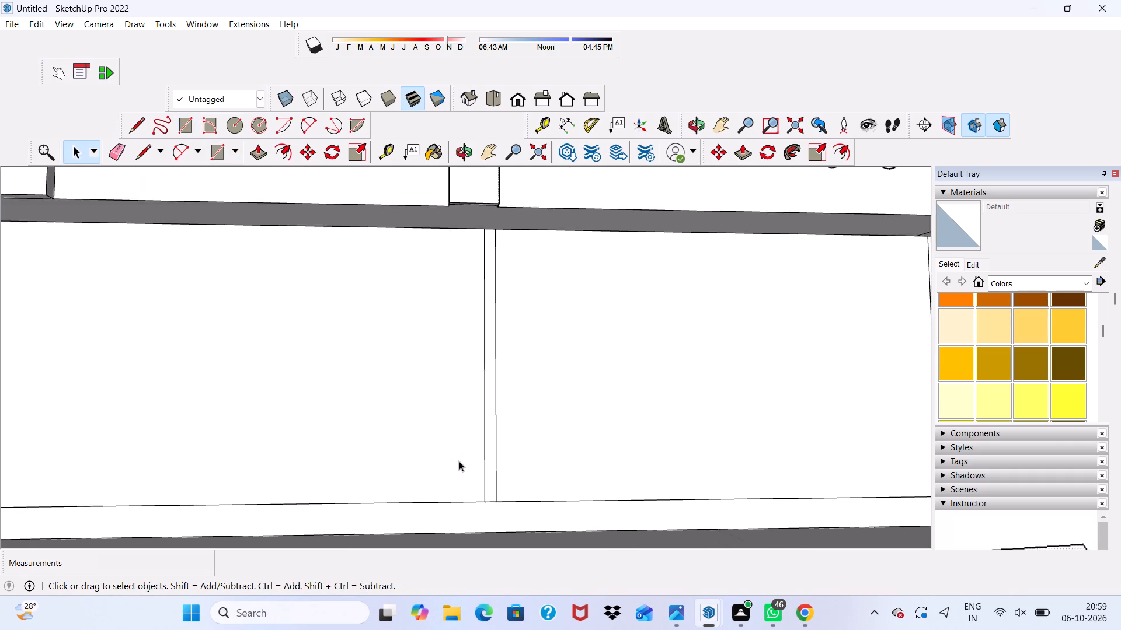
scroll(459, 461, "down", 1)
scroll(459, 461, "up", 1)
scroll(265, 433, "down", 4)
scroll(322, 355, "down", 1)
scroll(322, 355, "up", 1)
scroll(322, 355, "down", 1)
scroll(322, 355, "up", 1)
scroll(323, 355, "down", 3)
middle_click_drag(323, 353, 321, 415)
middle_click(319, 416)
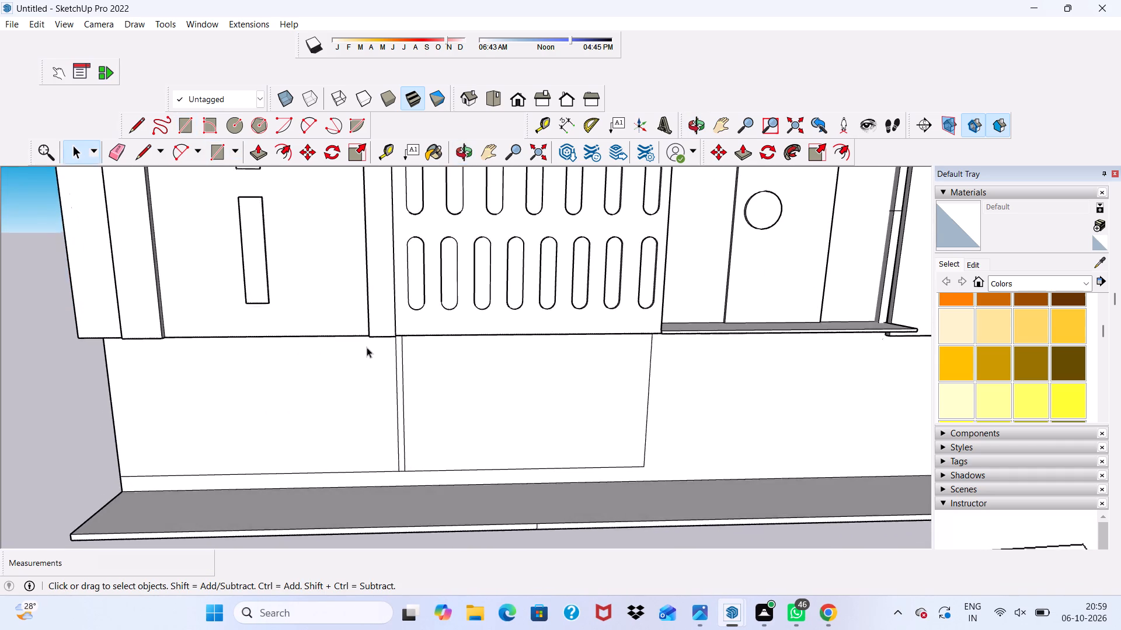
scroll(367, 346, "up", 3)
scroll(329, 469, "up", 3)
scroll(329, 461, "down", 5)
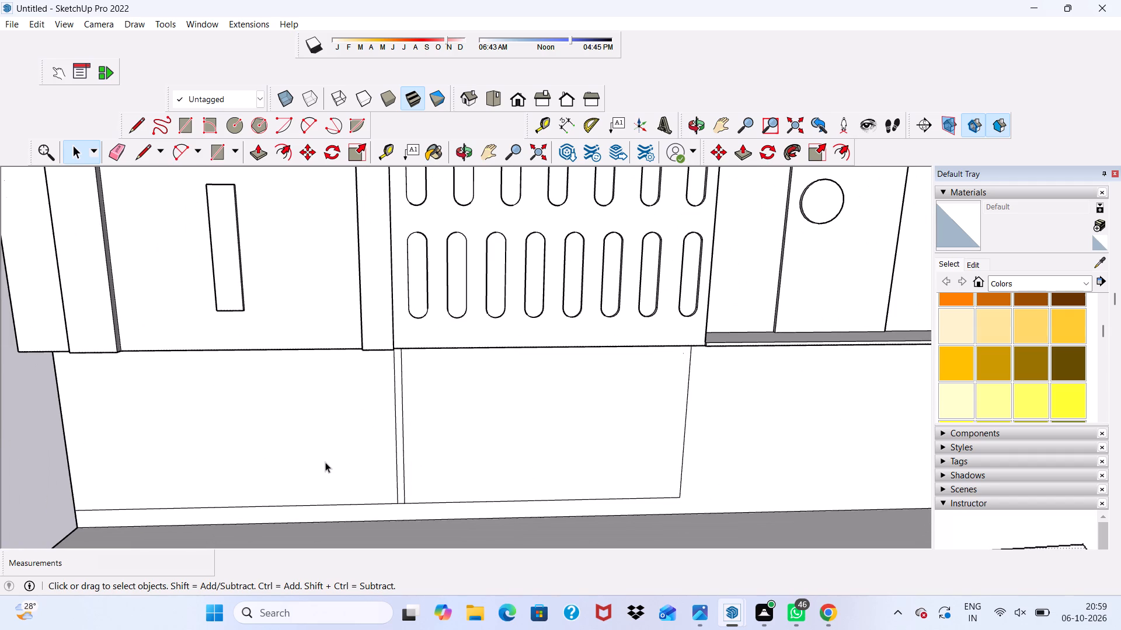
scroll(330, 482, "down", 3)
middle_click_drag(330, 482, 357, 396)
middle_click(377, 389)
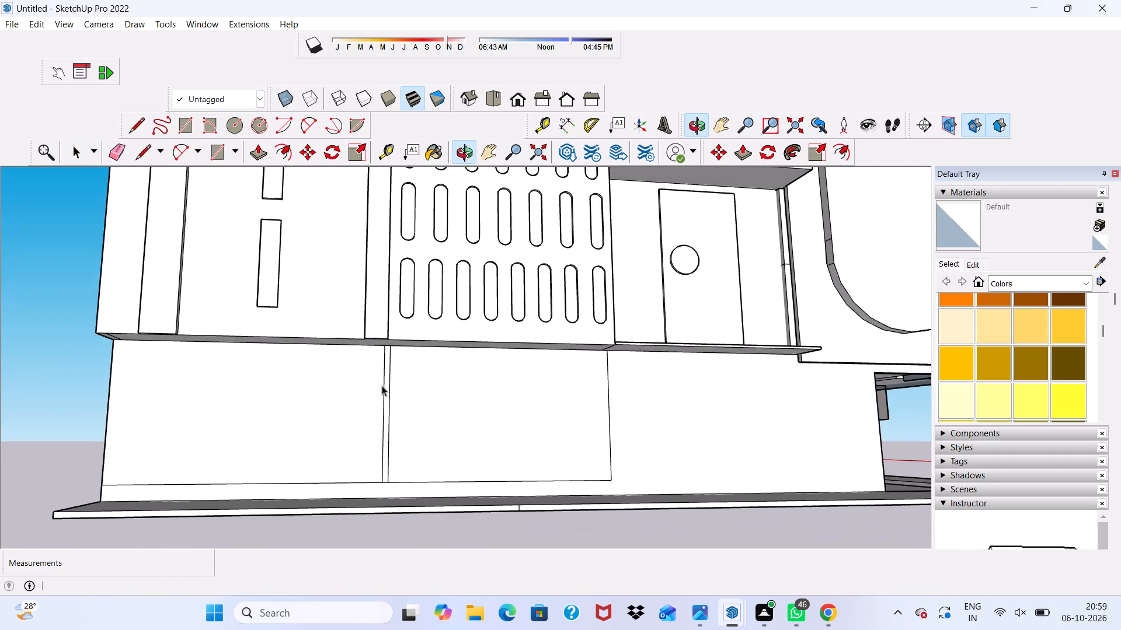
middle_click_drag(382, 386, 414, 390)
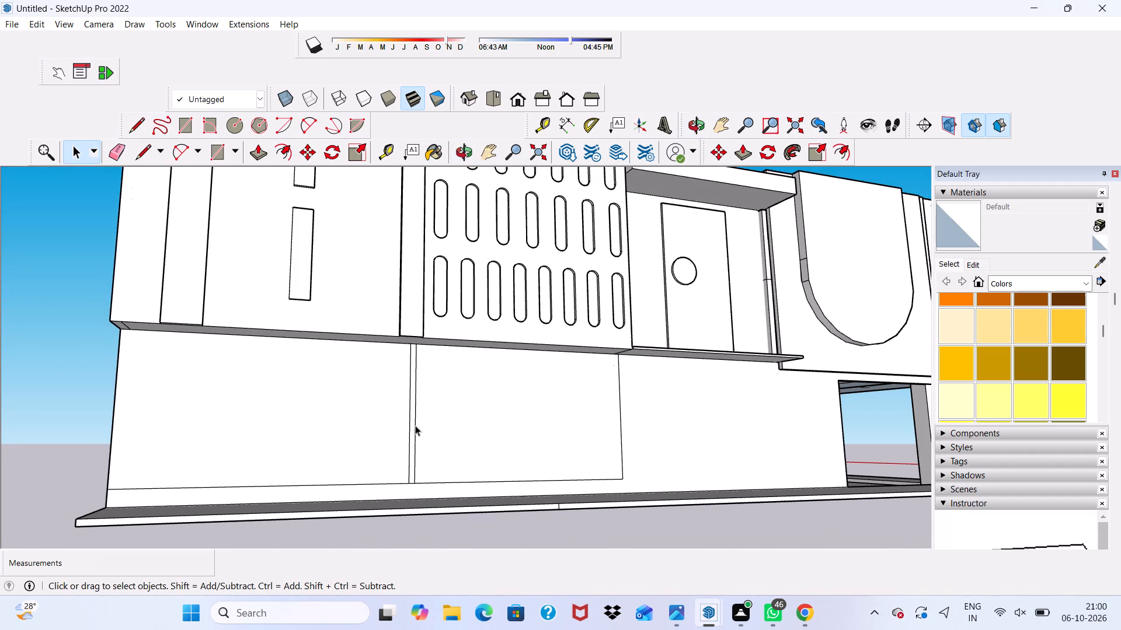
scroll(414, 444, "down", 1)
scroll(414, 444, "up", 1)
scroll(414, 444, "down", 1)
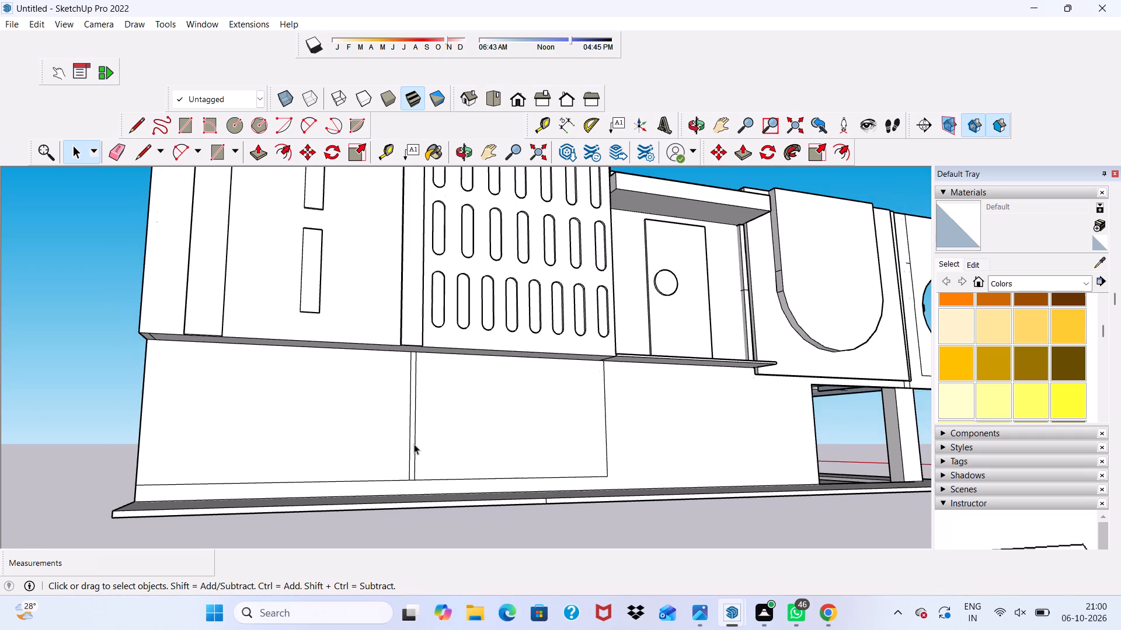
scroll(414, 444, "down", 2)
scroll(423, 474, "up", 5)
scroll(340, 405, "up", 1)
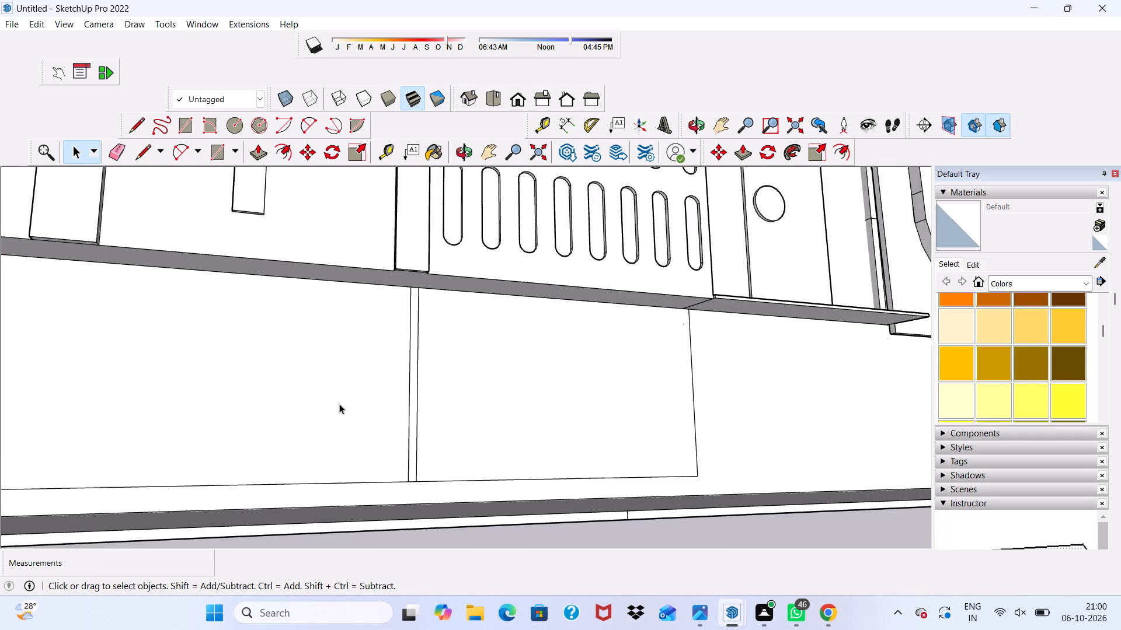
scroll(339, 404, "up", 1)
scroll(339, 404, "down", 1)
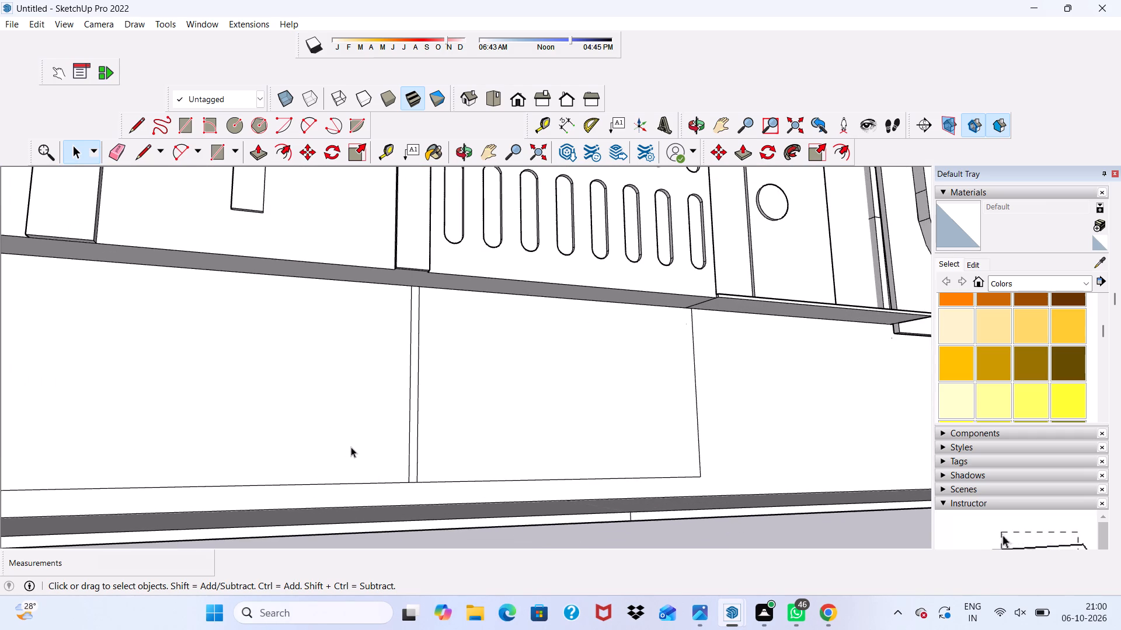
Push/Pull the narrow vertical strip on the lower wall outward by 6".
scroll(401, 393, "up", 2)
left_click(417, 388)
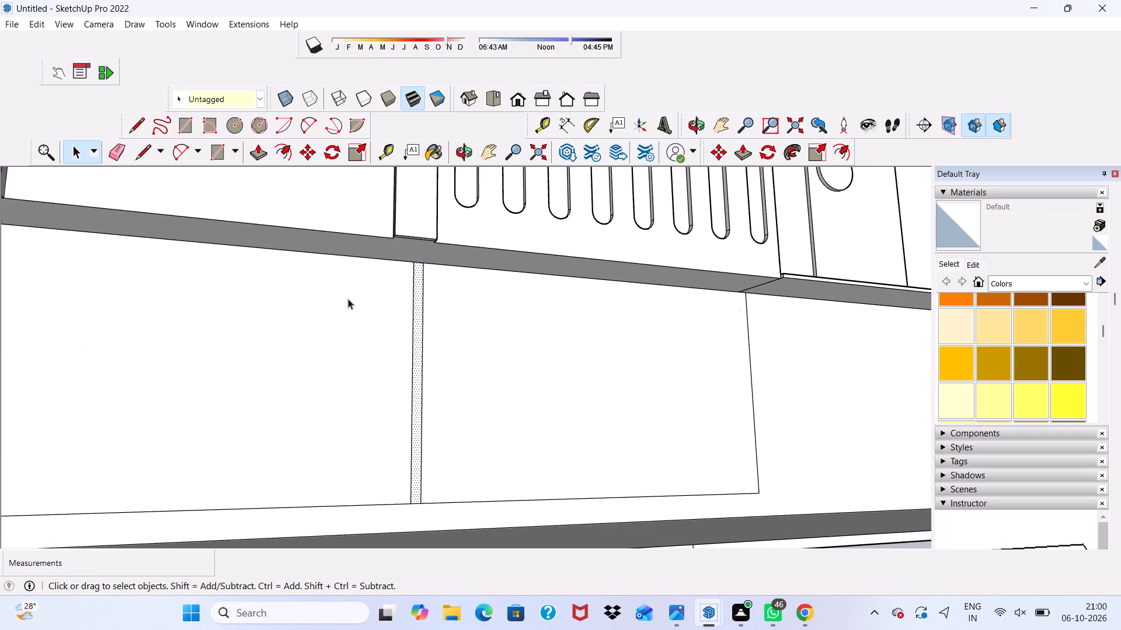
left_click(262, 152)
key("0")
scroll(473, 365, "up", 2)
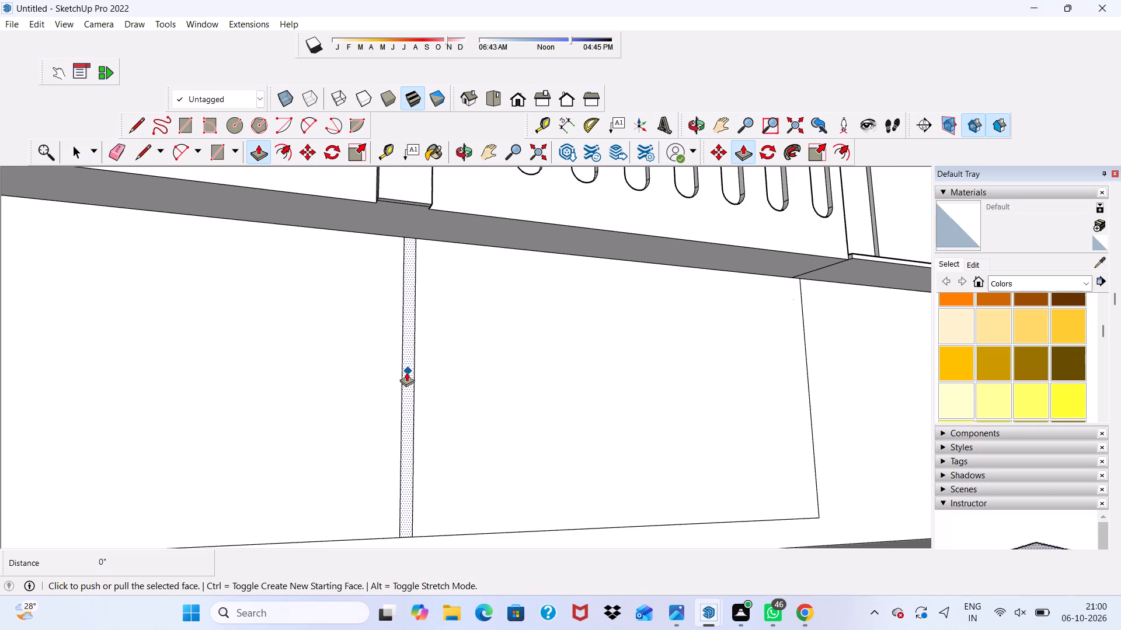
left_click(406, 372)
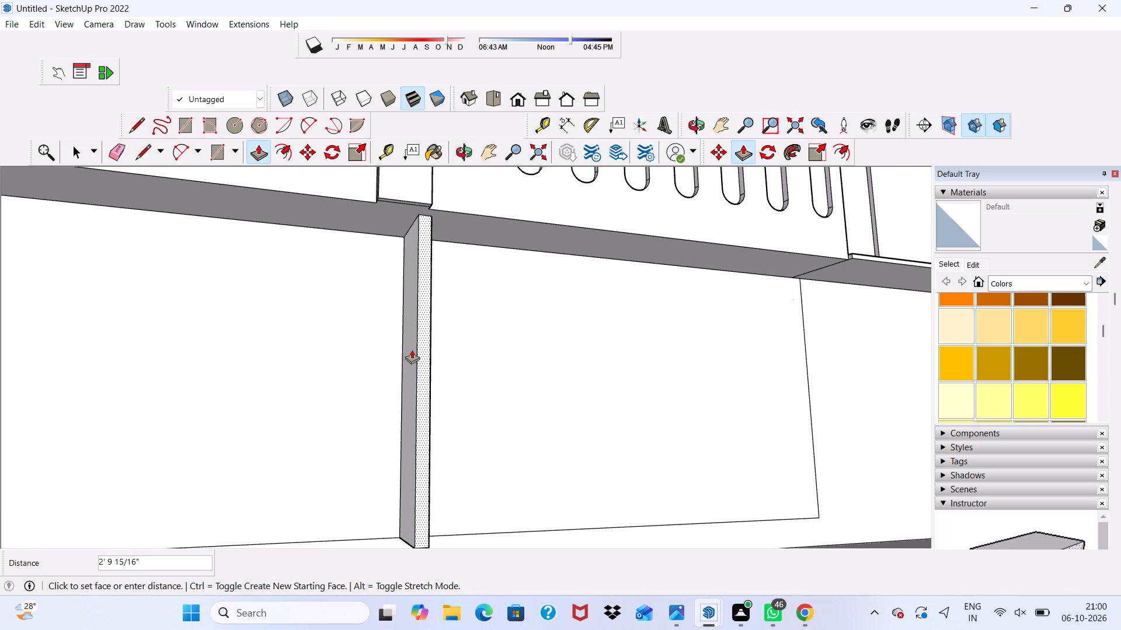
scroll(412, 349, "down", 3)
scroll(412, 349, "up", 1)
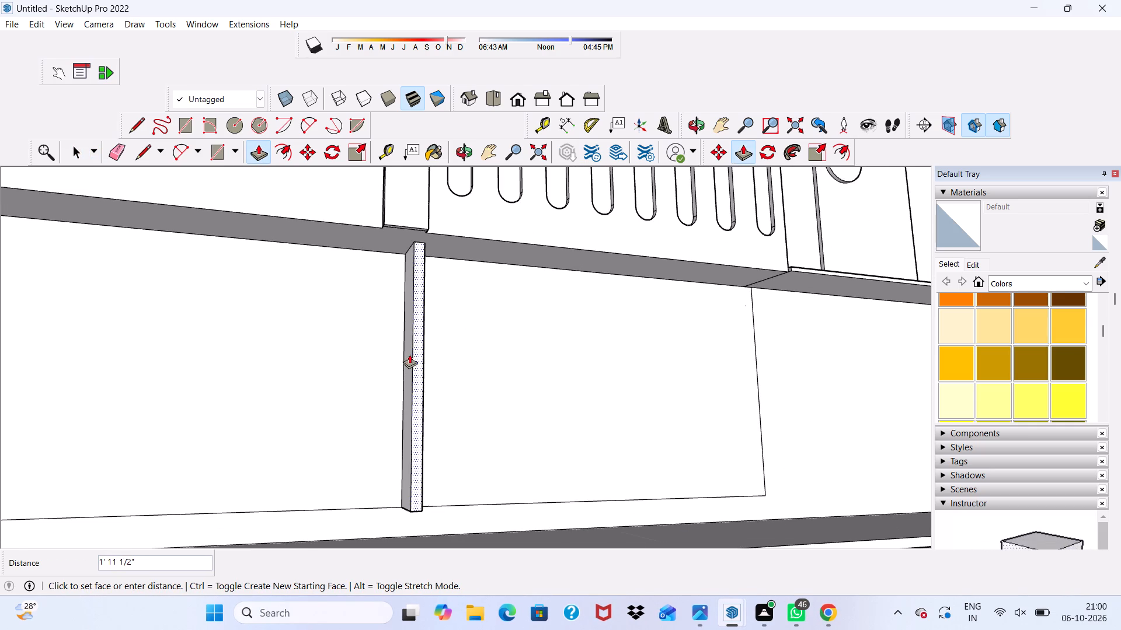
key("6")
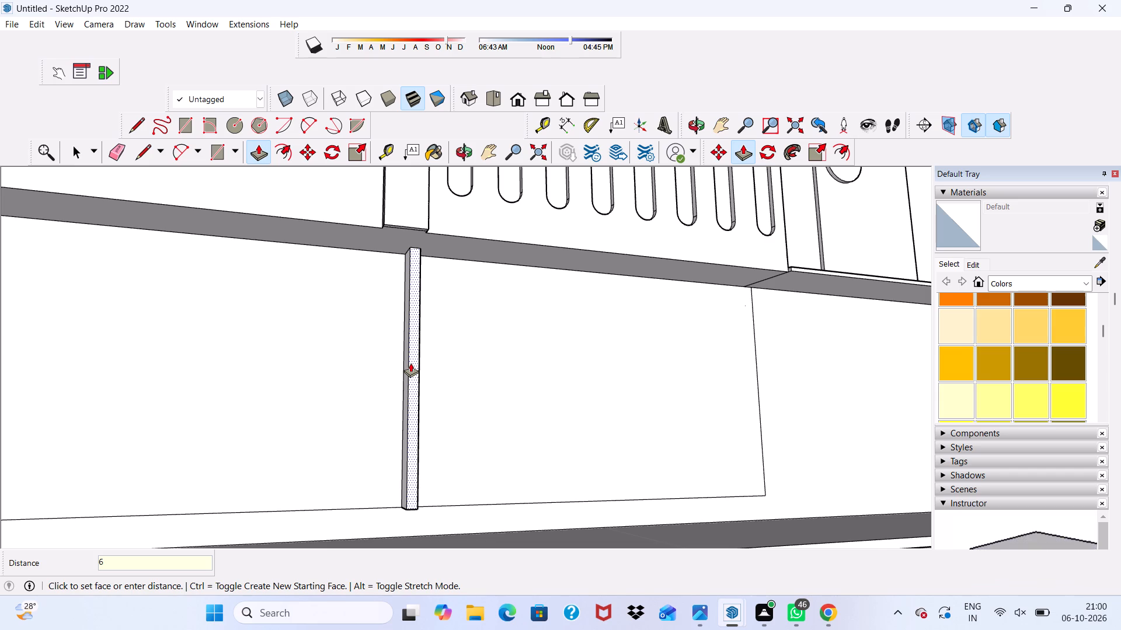
key("shift+quotedbl")
key("Return")
scroll(408, 379, "down", 11)
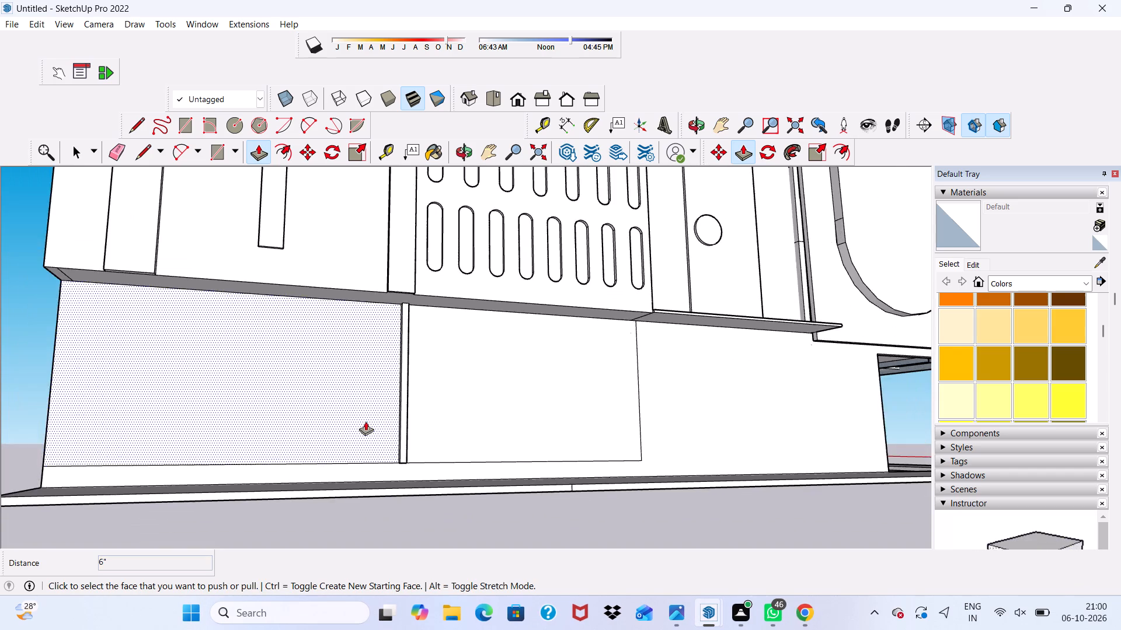
scroll(322, 416, "up", 3)
key("space")
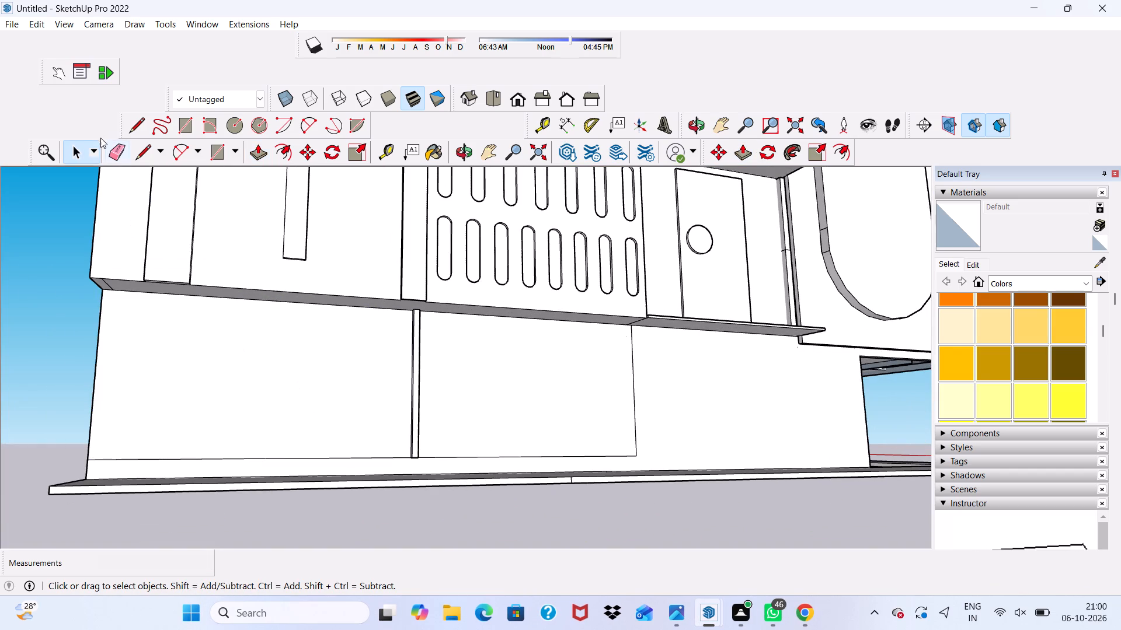
Draw a thin rectangle about 24' 7" by 7" along the lower wall's top edge, from its end corner to the raised vertical strip.
left_click(190, 123)
scroll(204, 300, "up", 7)
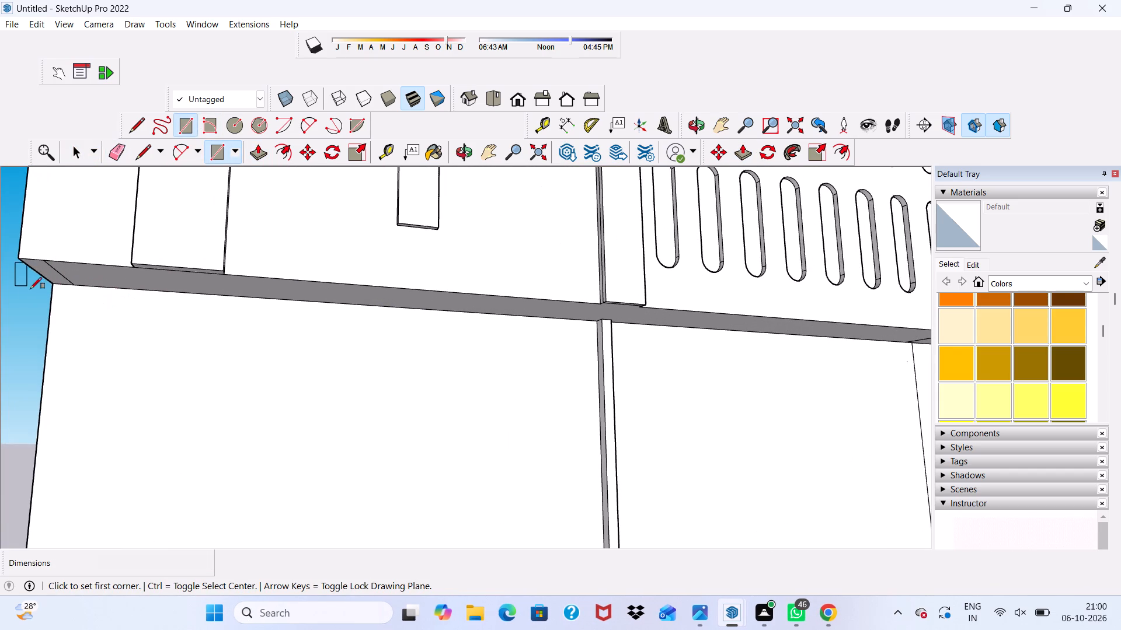
scroll(53, 285, "up", 3)
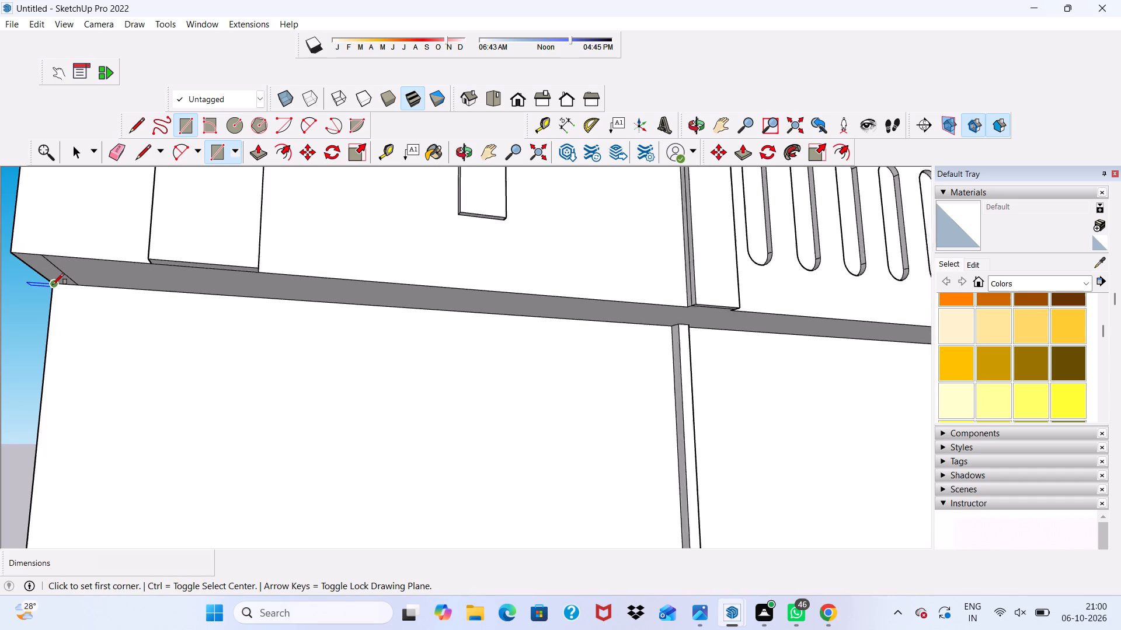
left_click(53, 284)
scroll(131, 319, "down", 1)
scroll(148, 324, "up", 1)
scroll(167, 329, "down", 5)
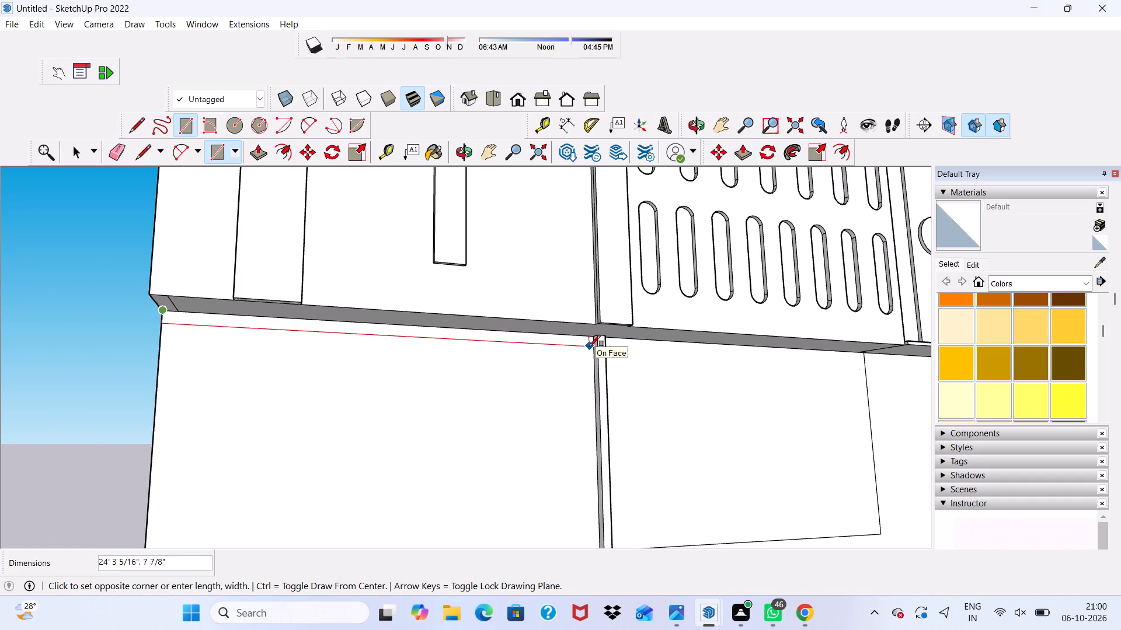
scroll(591, 349, "up", 4)
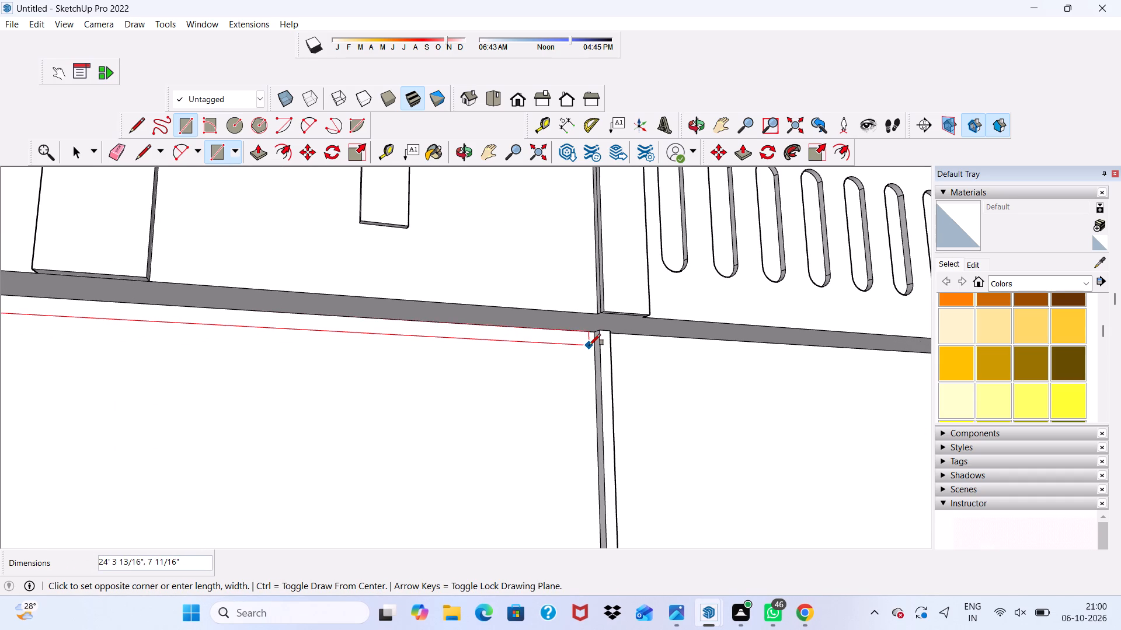
left_click(591, 345)
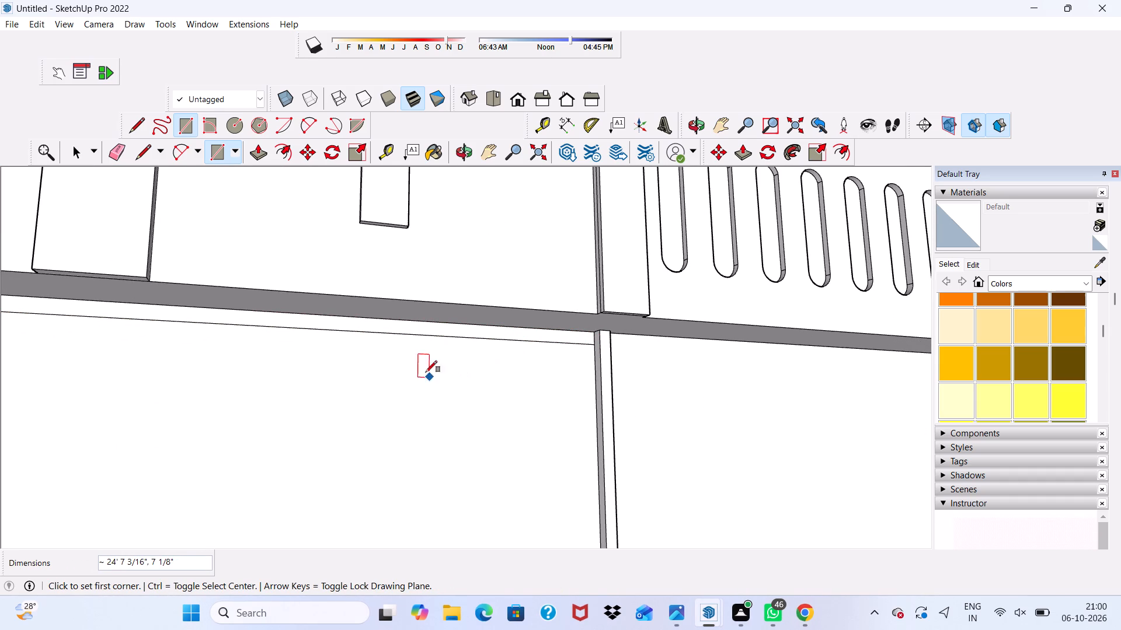
Copy the thin horizontal strip and its edges about 9 7/8" straight down the lower wall.
key("space")
left_click(382, 322)
key("0")
key("0")
left_click(382, 318)
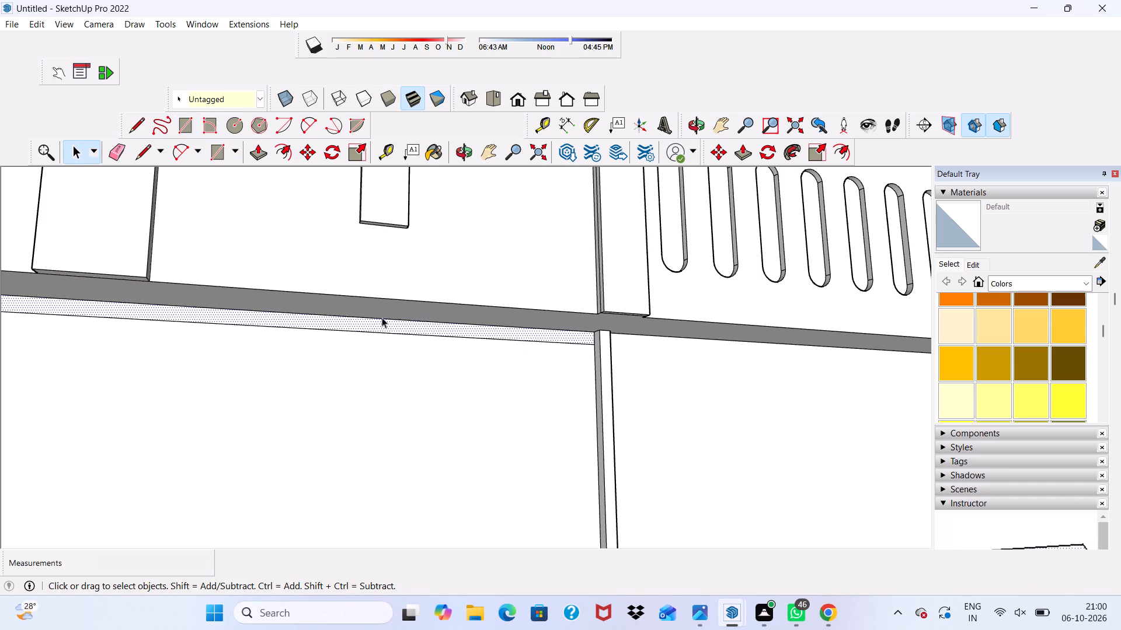
left_click(349, 324)
key("0")
key("0")
left_click(349, 323)
scroll(214, 139, "down", 1)
left_click(302, 152)
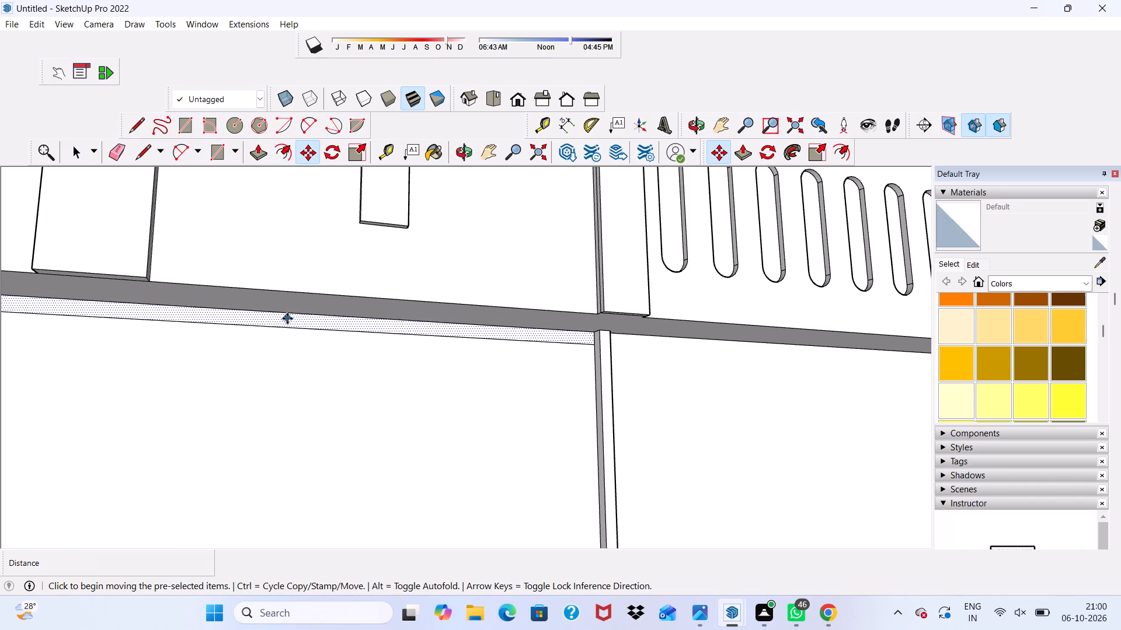
left_click(287, 318)
key("0")
scroll(258, 344, "down", 1)
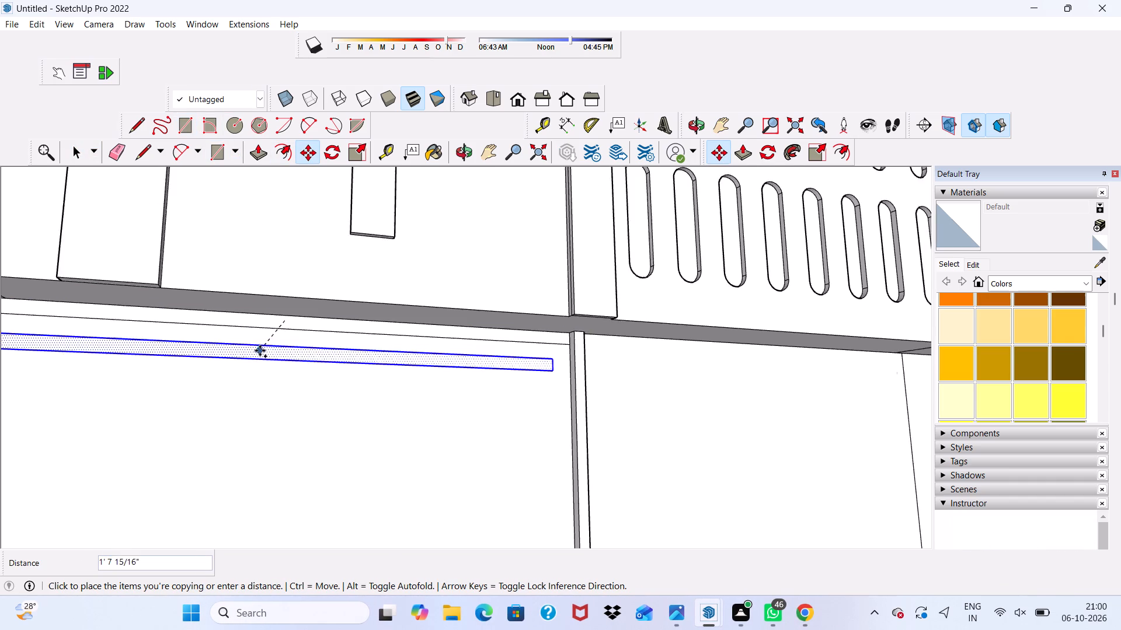
scroll(260, 351, "down", 1)
scroll(265, 351, "up", 4)
scroll(284, 342, "down", 6)
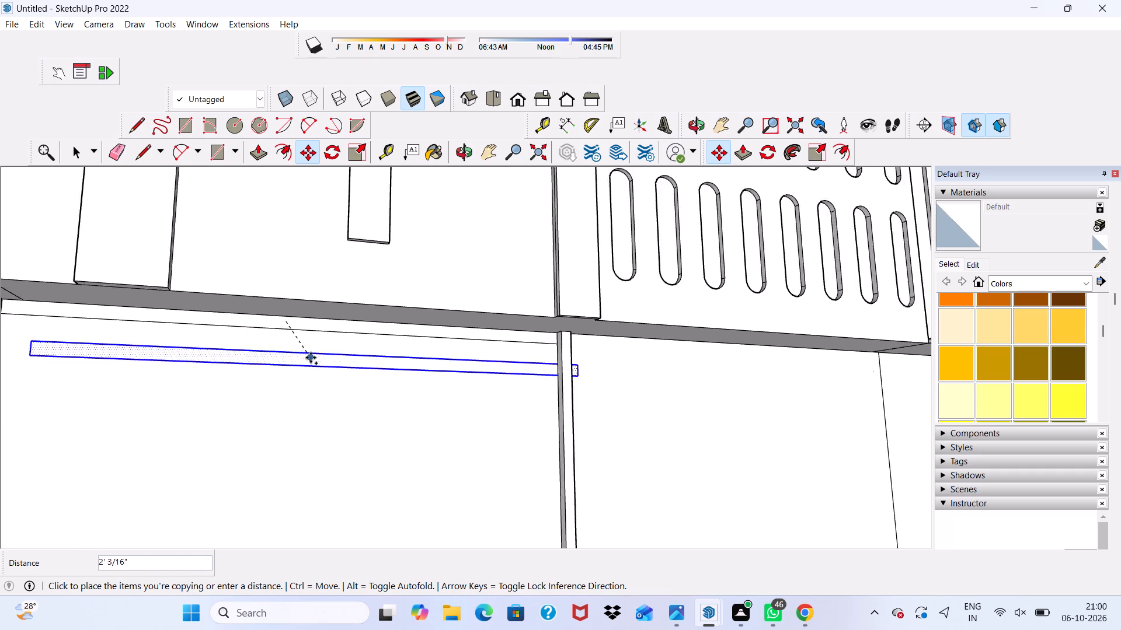
scroll(311, 358, "down", 2)
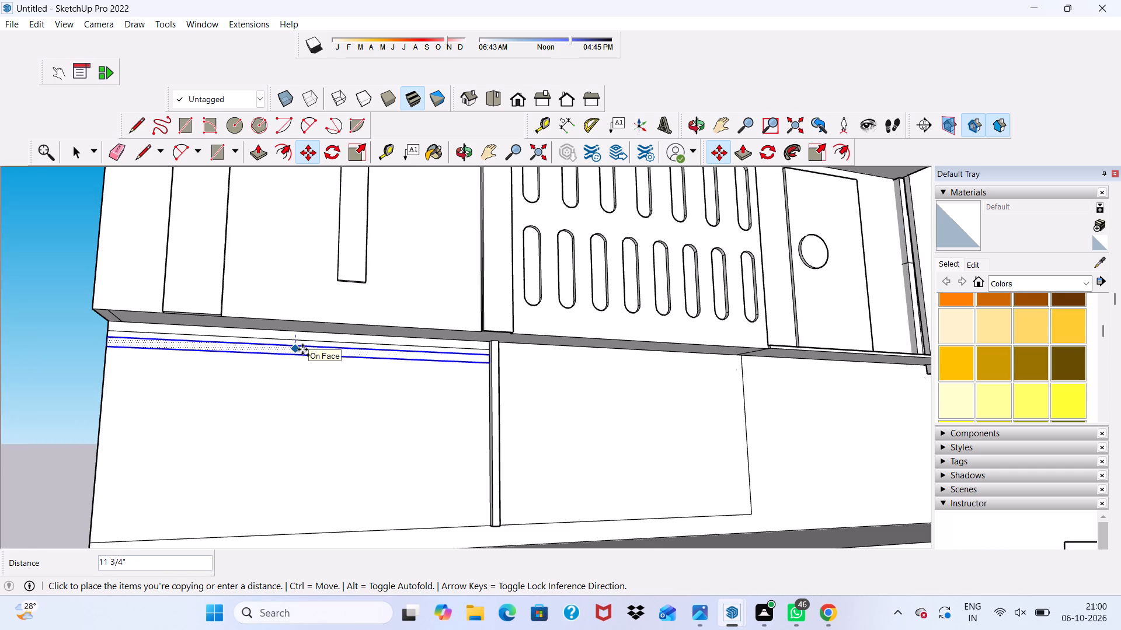
left_click(302, 347)
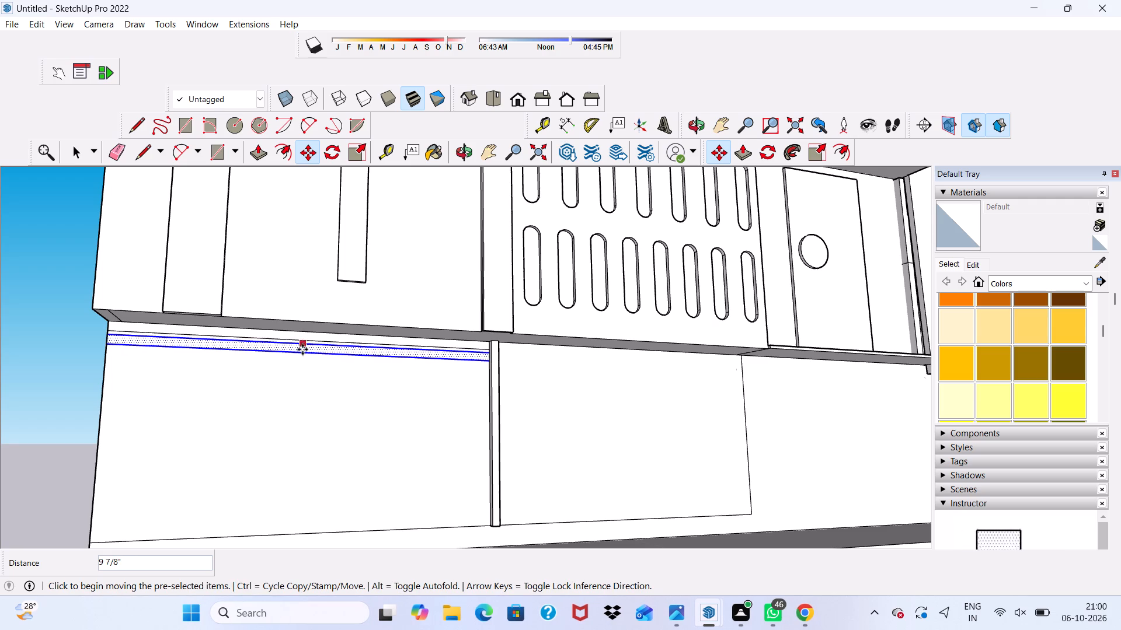
Repeat the strip copy as an array of 15 at the same spacing down the wall's end bay.
scroll(283, 345, "up", 3)
scroll(283, 345, "down", 1)
scroll(293, 365, "up", 1)
scroll(292, 362, "down", 1)
key("0")
middle_click_drag(292, 362, 252, 427)
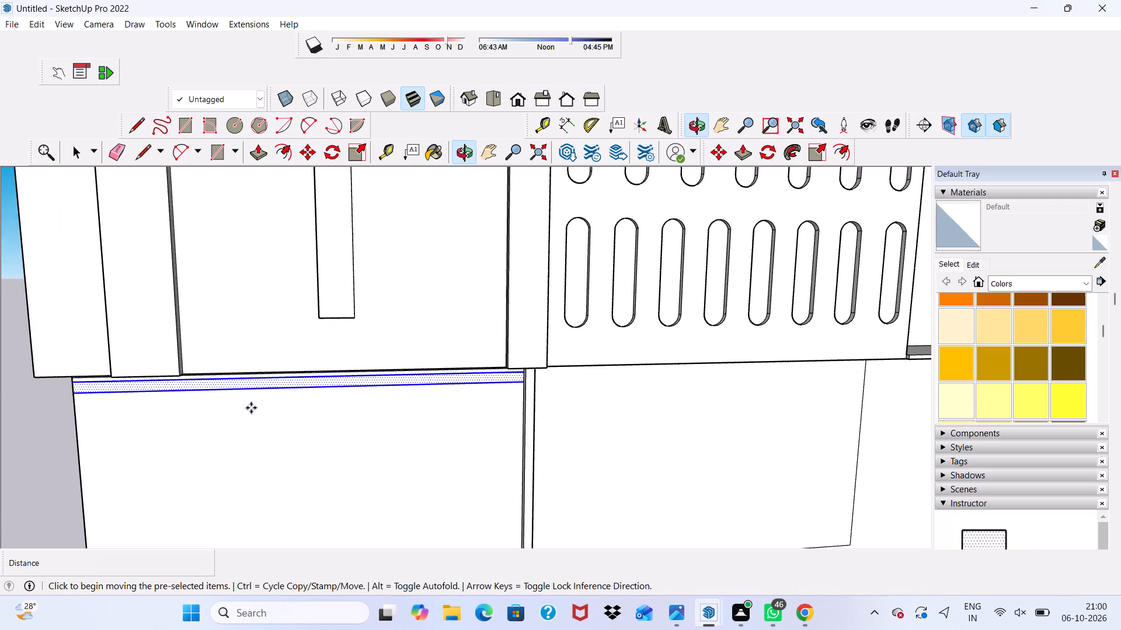
scroll(256, 397, "up", 3)
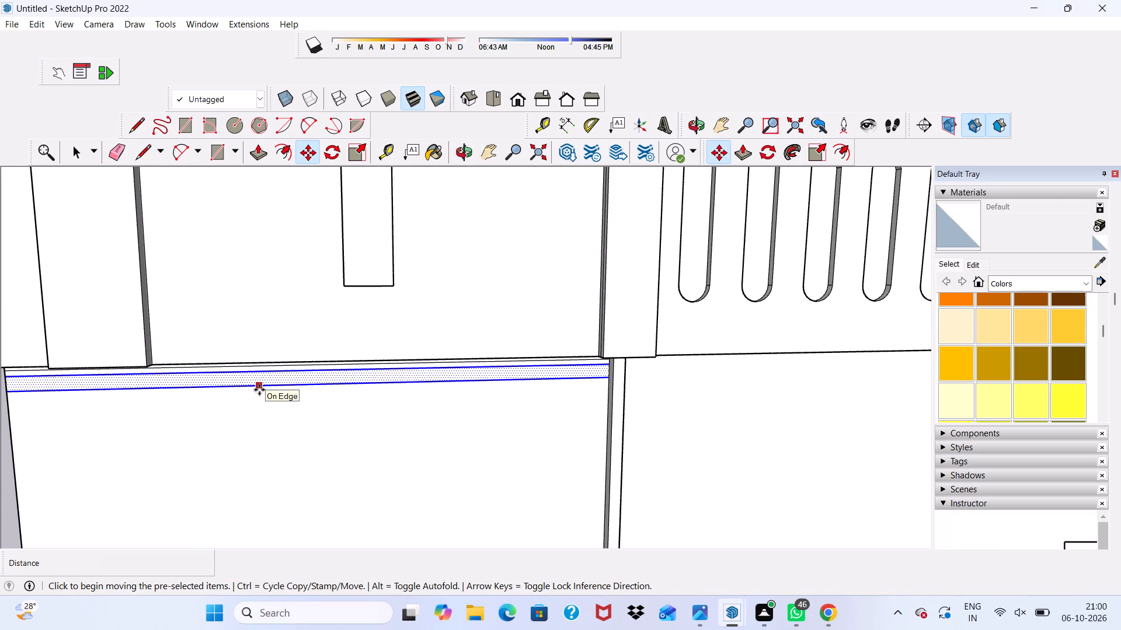
key("shift+asterisk")
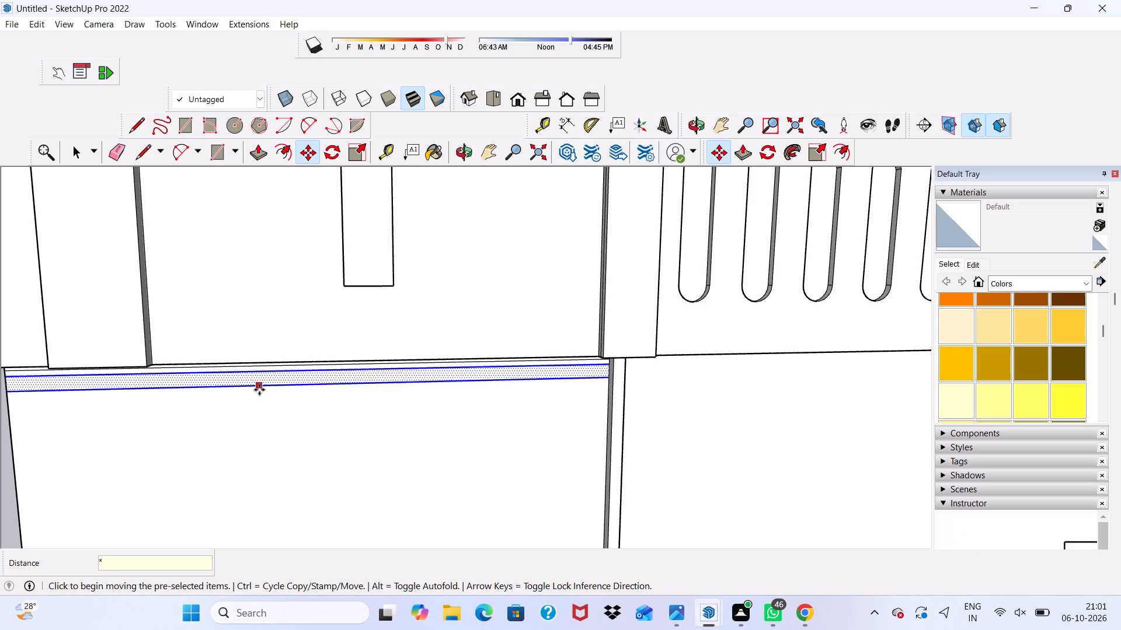
key("1")
key("5")
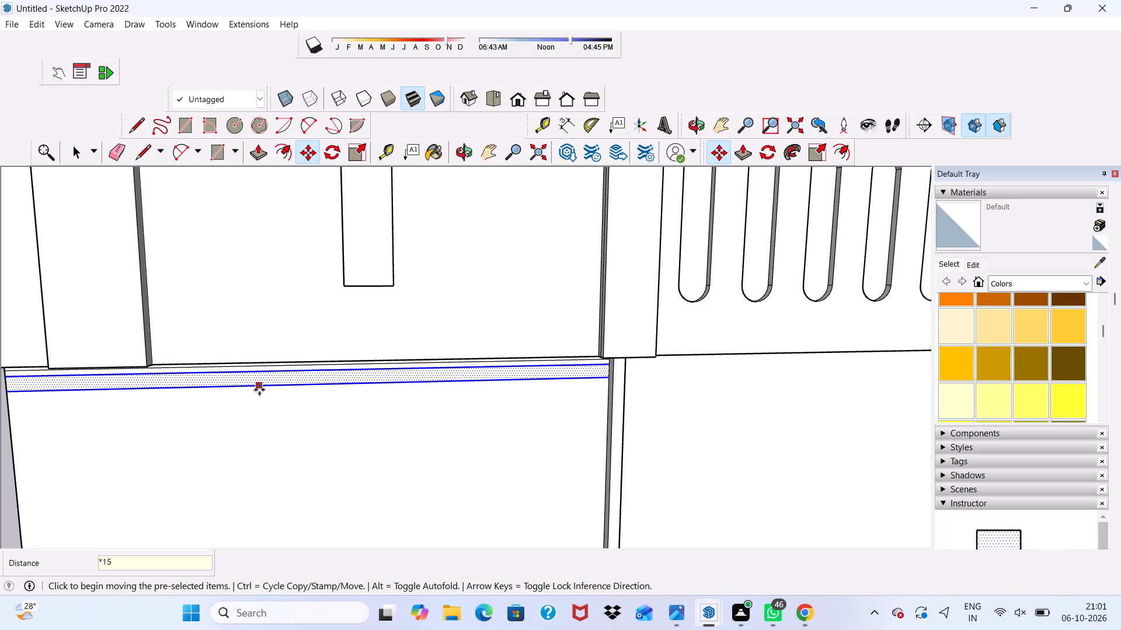
key("Return")
Examine the array of horizontal strips in the end bay, especially where it meets the bay's bottom edge.
scroll(259, 400, "down", 17)
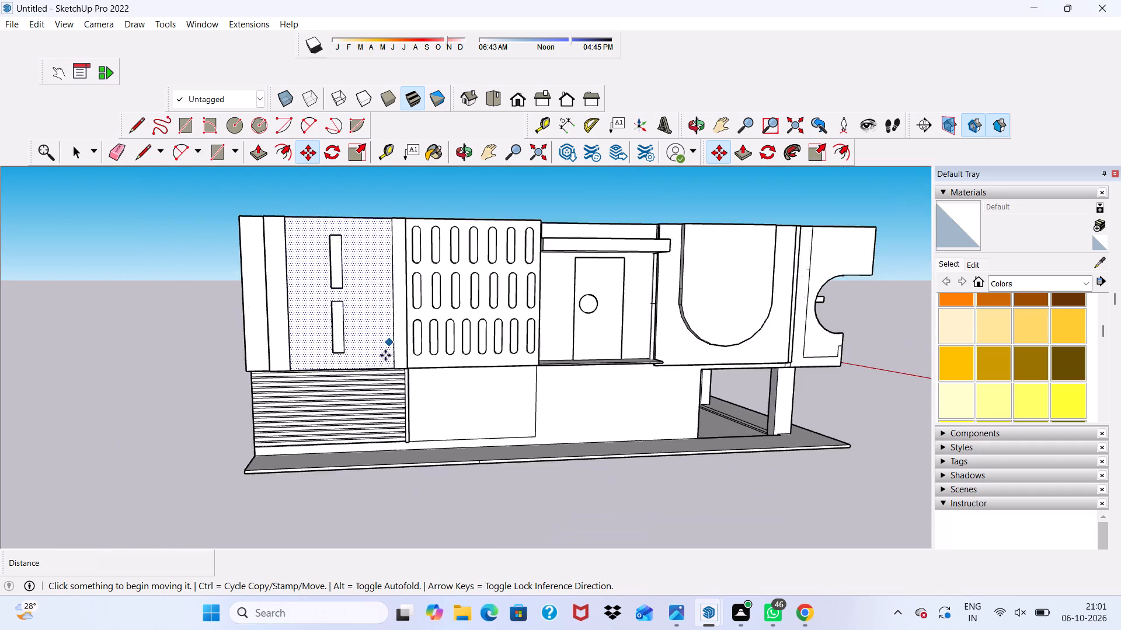
scroll(358, 435, "up", 8)
scroll(357, 435, "down", 1)
scroll(357, 435, "up", 10)
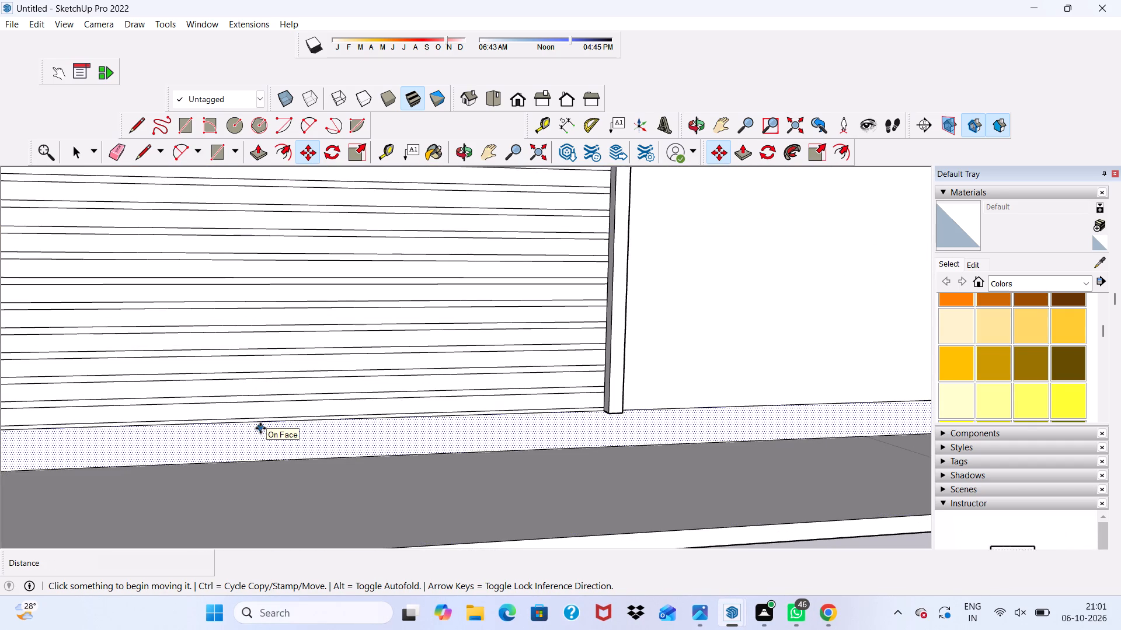
scroll(260, 429, "down", 3)
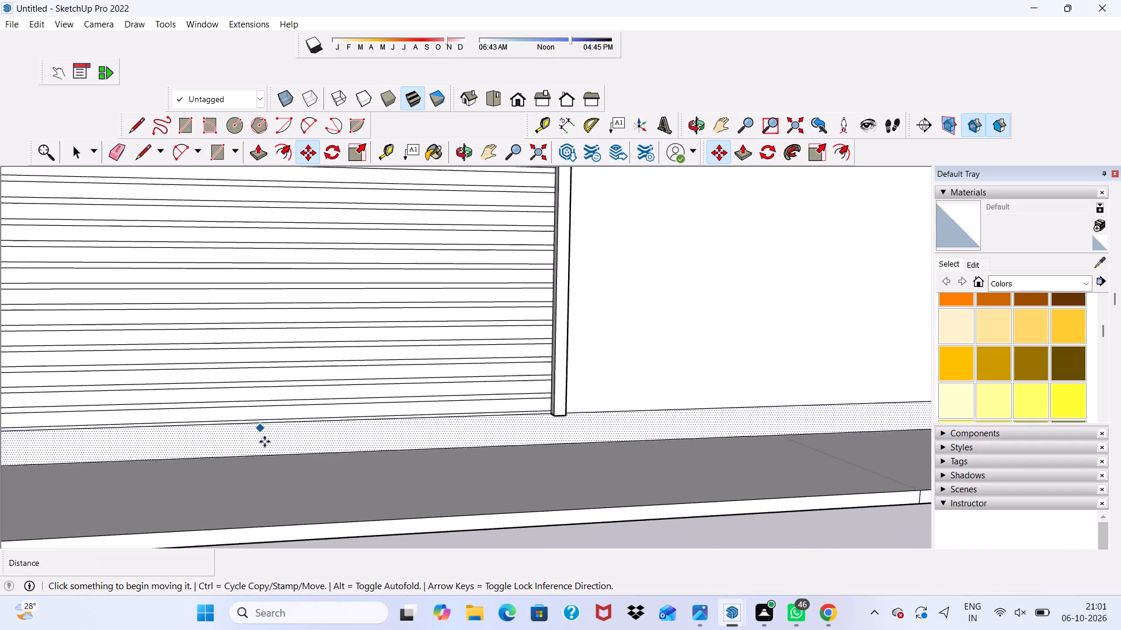
scroll(264, 442, "down", 7)
middle_click_drag(267, 450, 241, 455)
scroll(229, 437, "up", 3)
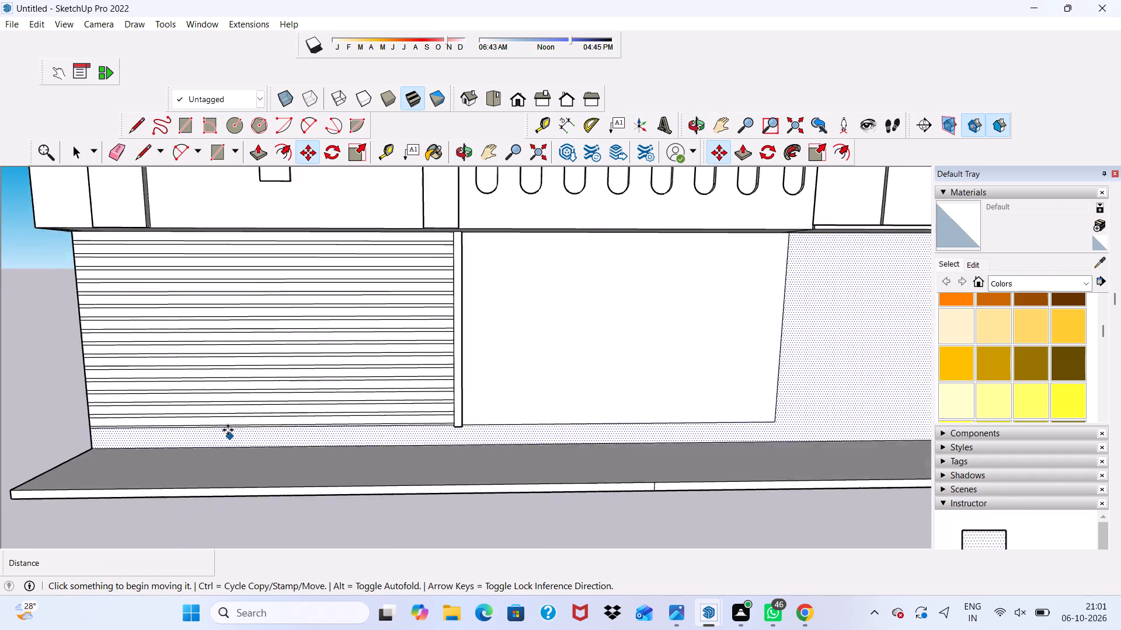
scroll(206, 337, "up", 4)
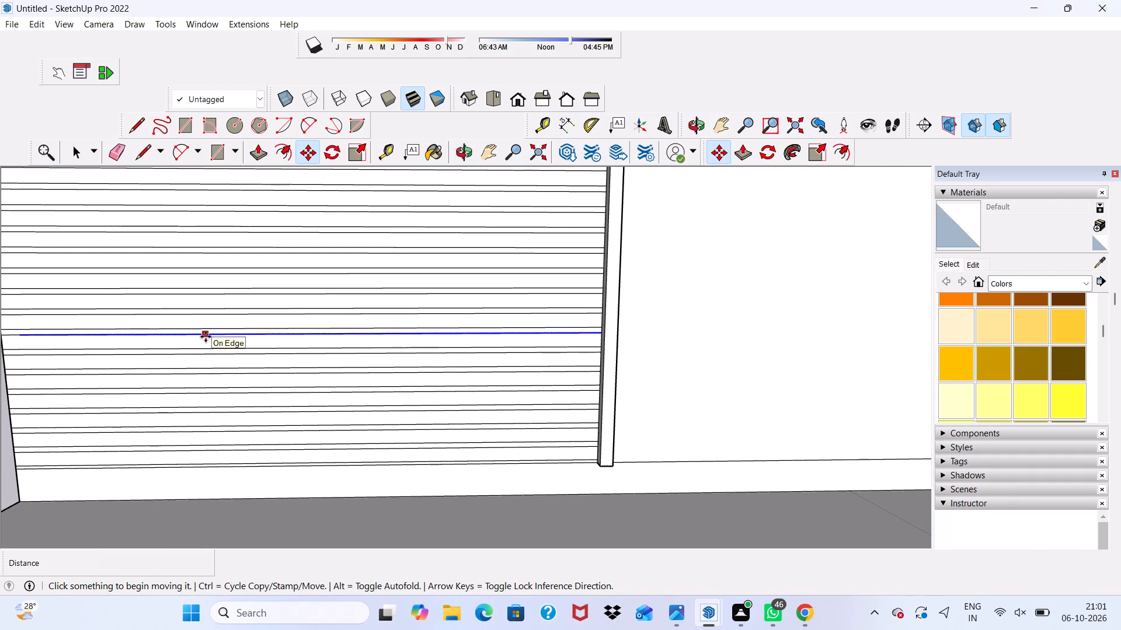
key("space")
scroll(197, 337, "down", 6)
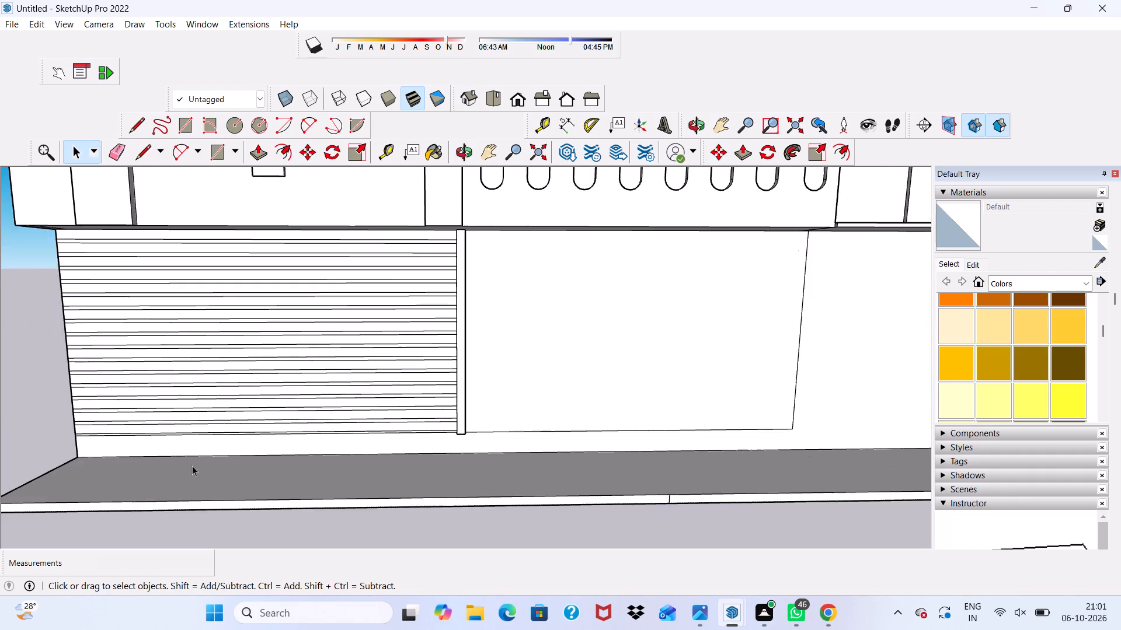
scroll(192, 466, "down", 4)
scroll(259, 351, "up", 14)
scroll(249, 294, "down", 7)
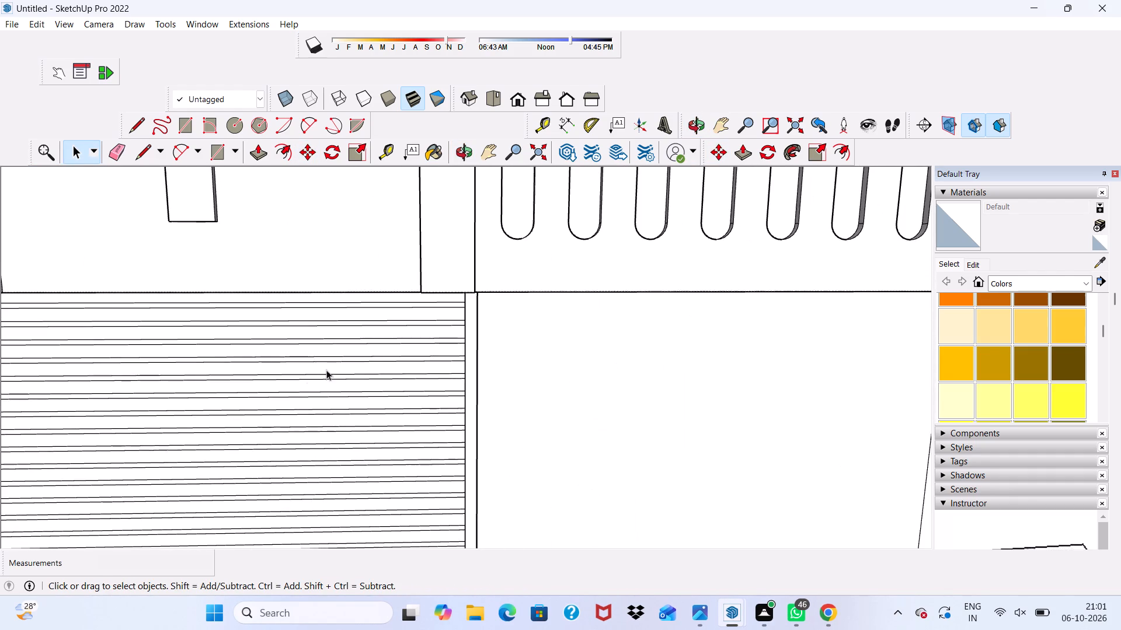
Draw a thin rectangle about 22' by 6" along the top of the bay below the slotted panel, from the raised vertical strip to the bay's far edge.
middle_click_drag(381, 352, 192, 343)
key("0")
scroll(391, 354, "down", 7)
middle_click_drag(466, 390, 504, 331)
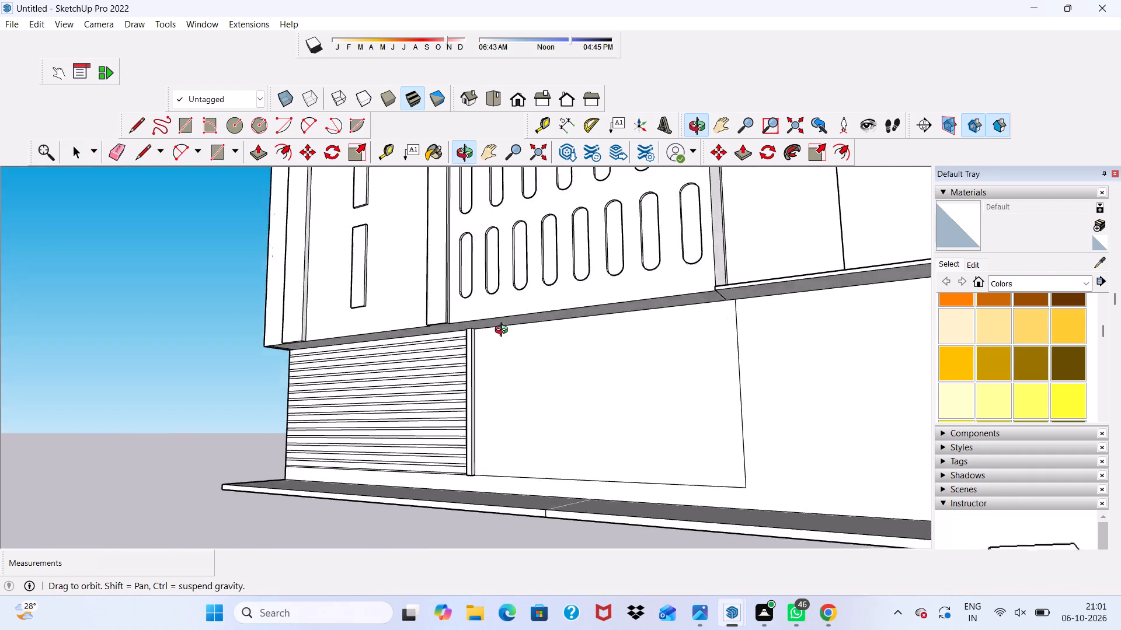
middle_click_drag(504, 331, 514, 335)
scroll(554, 344, "up", 3)
left_click(195, 123)
scroll(440, 335, "up", 3)
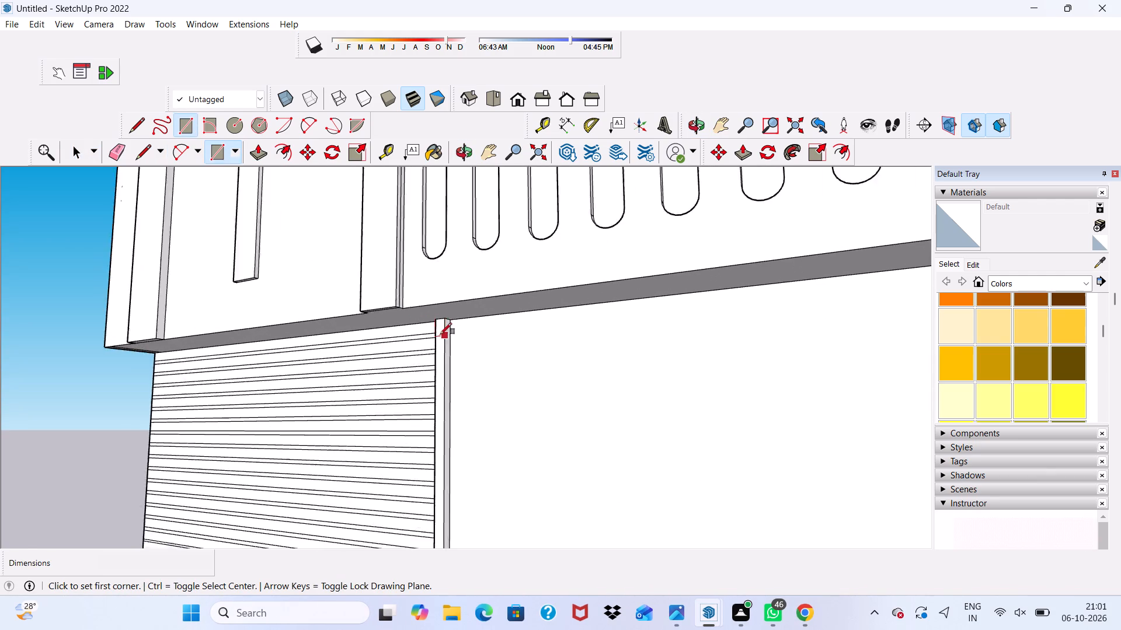
scroll(440, 334, "up", 6)
left_click(451, 313)
scroll(312, 456, "down", 9)
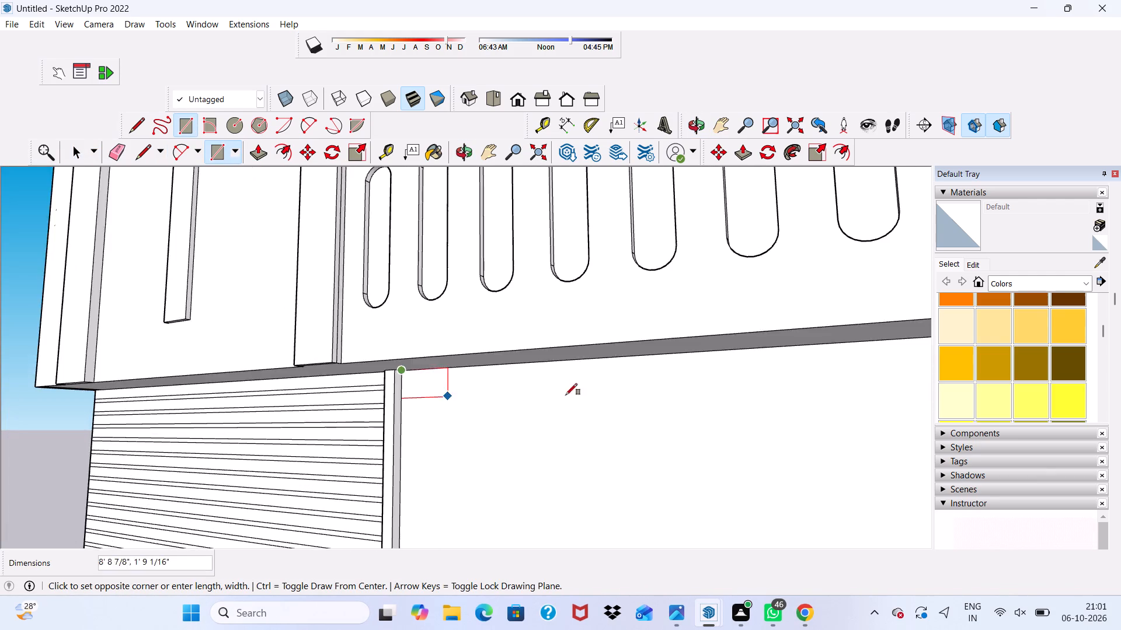
scroll(566, 395, "down", 4)
scroll(691, 388, "up", 4)
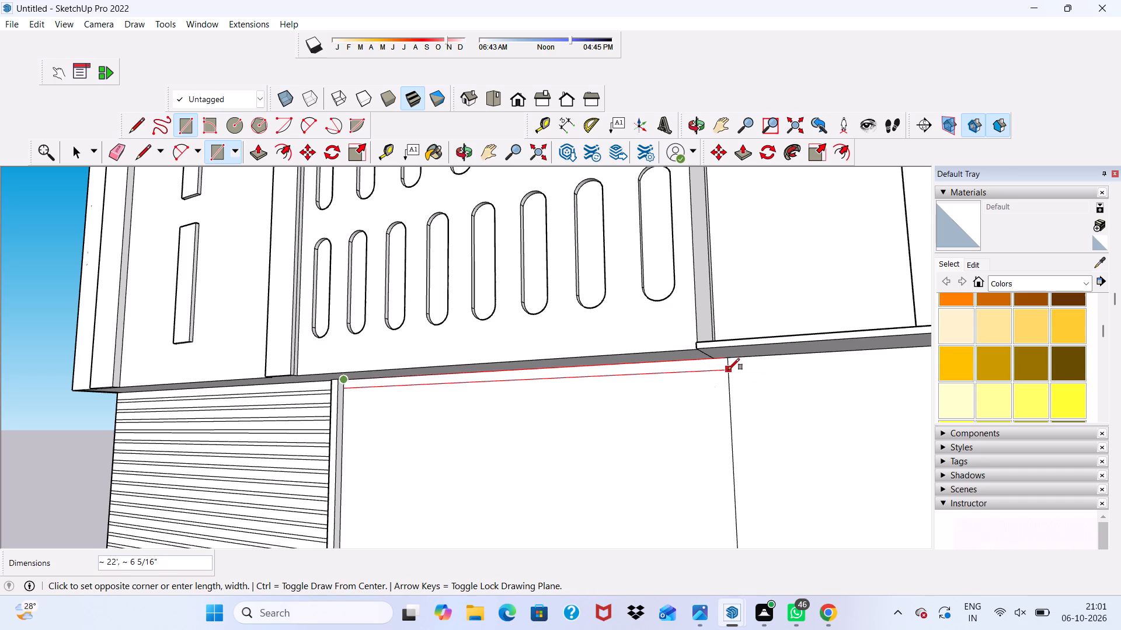
left_click(728, 369)
Copy the second bay's thin strip about 8 5/8" downward and repeat it as an array of 15 at that spacing.
key("space")
double_click(499, 376)
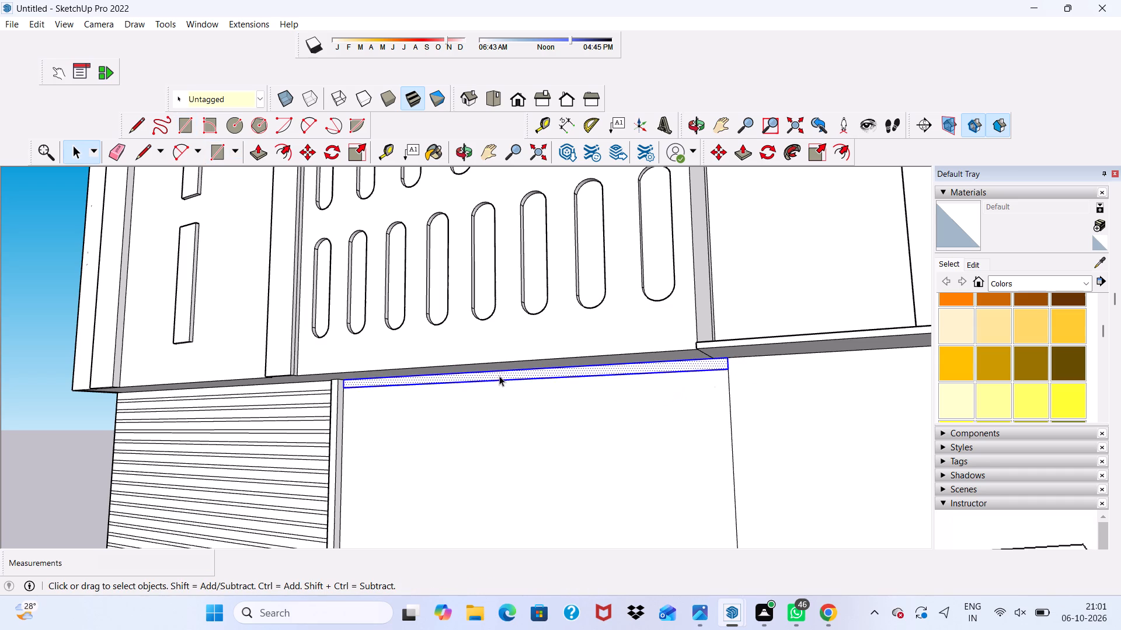
left_click(307, 148)
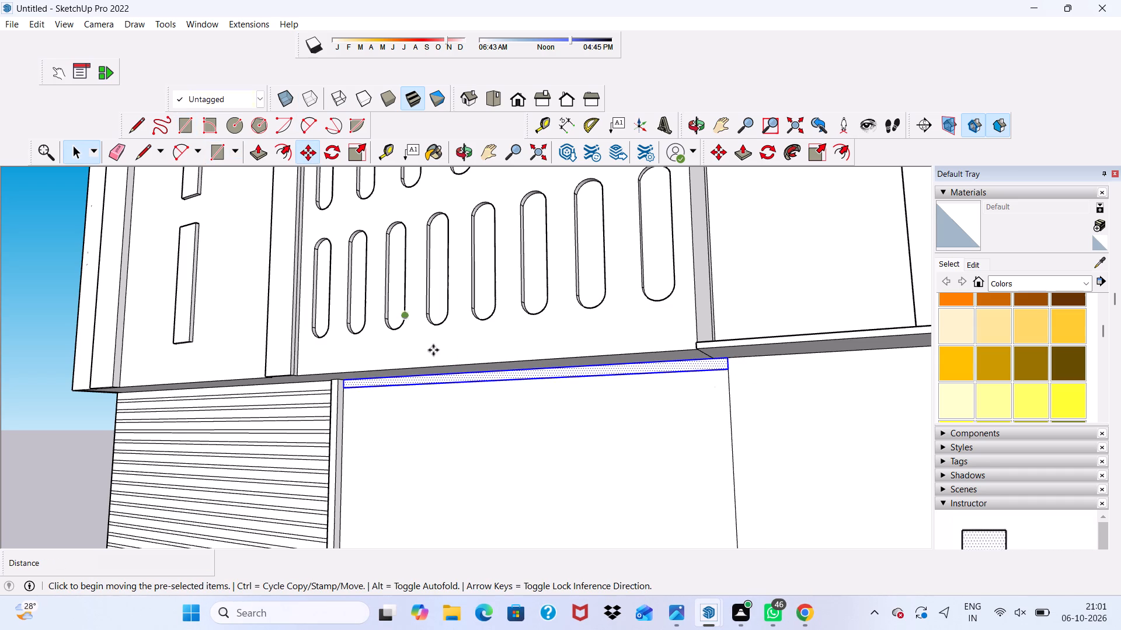
scroll(450, 365, "up", 1)
left_click(457, 384)
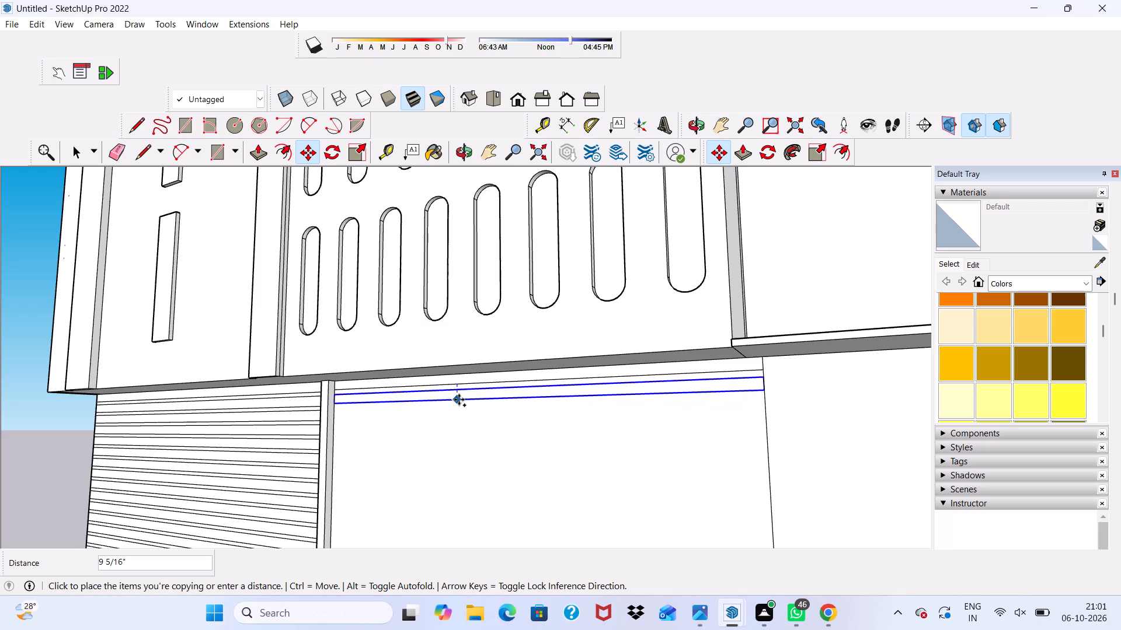
left_click(459, 398)
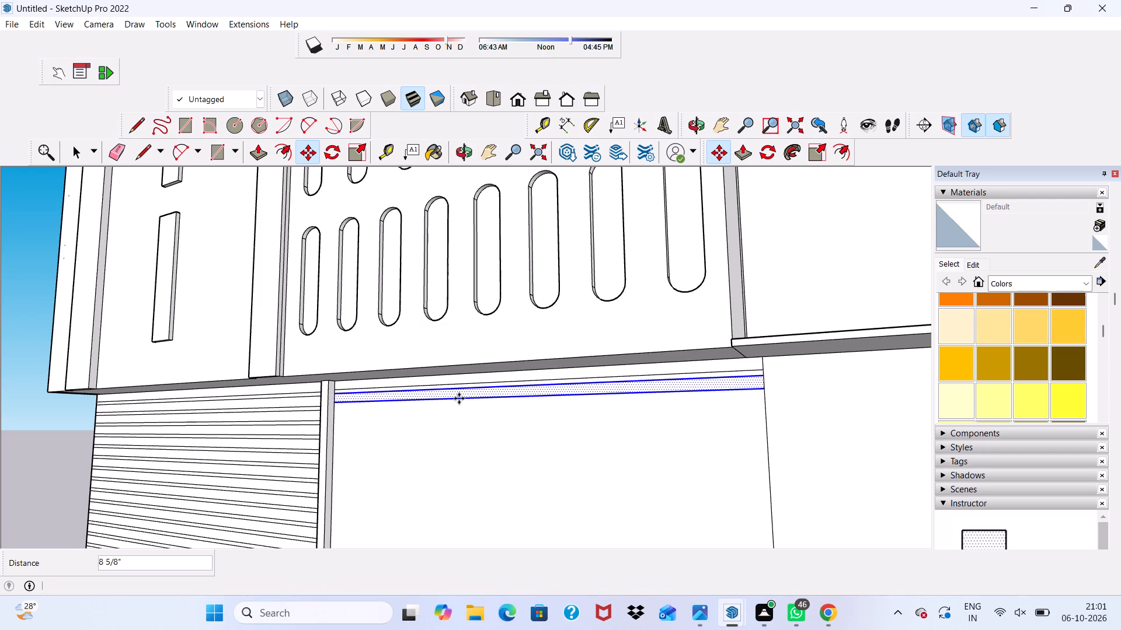
key("shift+asterisk")
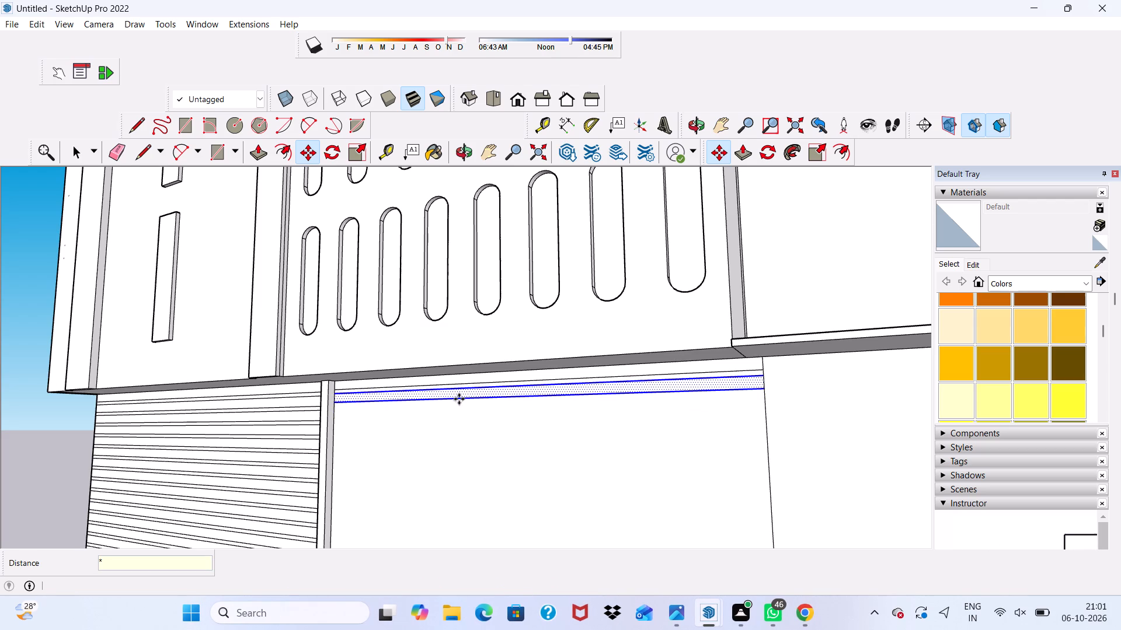
type("15")
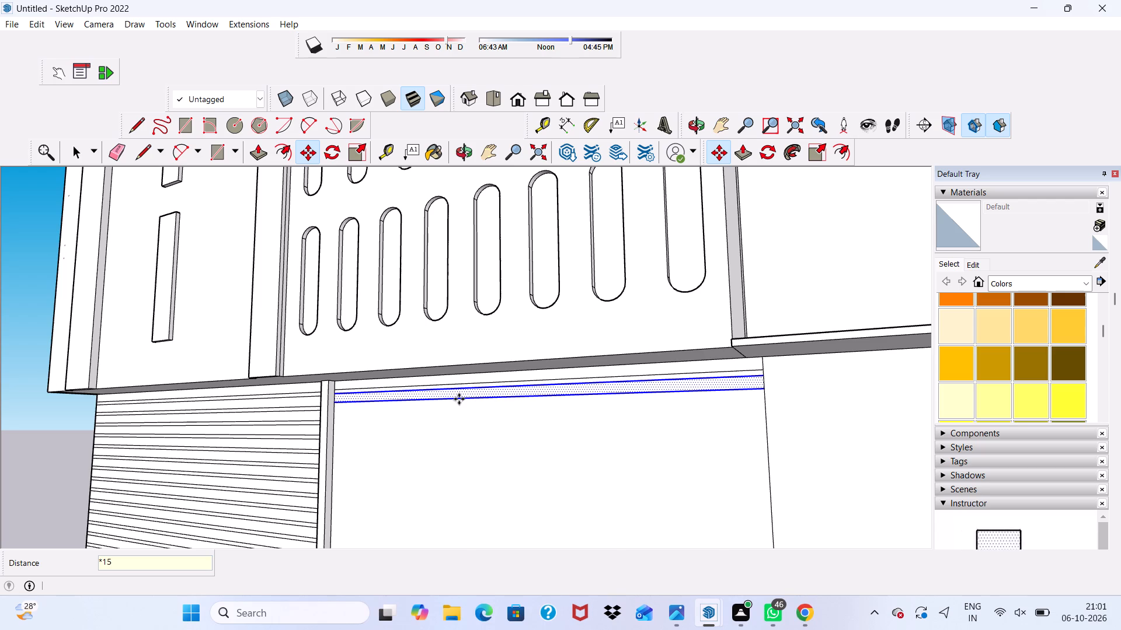
key("Return")
Examine the lowest strips of the second bay's array near the foot of the raised vertical strip.
scroll(469, 346, "down", 12)
scroll(445, 478, "up", 3)
scroll(445, 478, "down", 1)
scroll(445, 478, "up", 8)
scroll(468, 528, "up", 6)
scroll(442, 415, "up", 2)
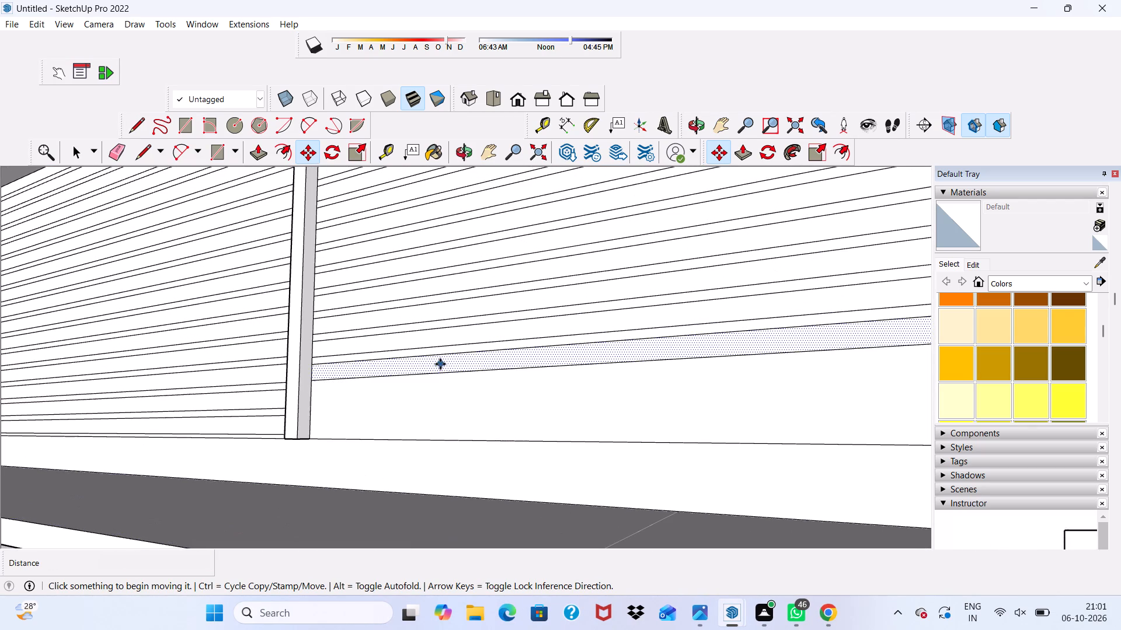
left_click(440, 361)
left_click(439, 365)
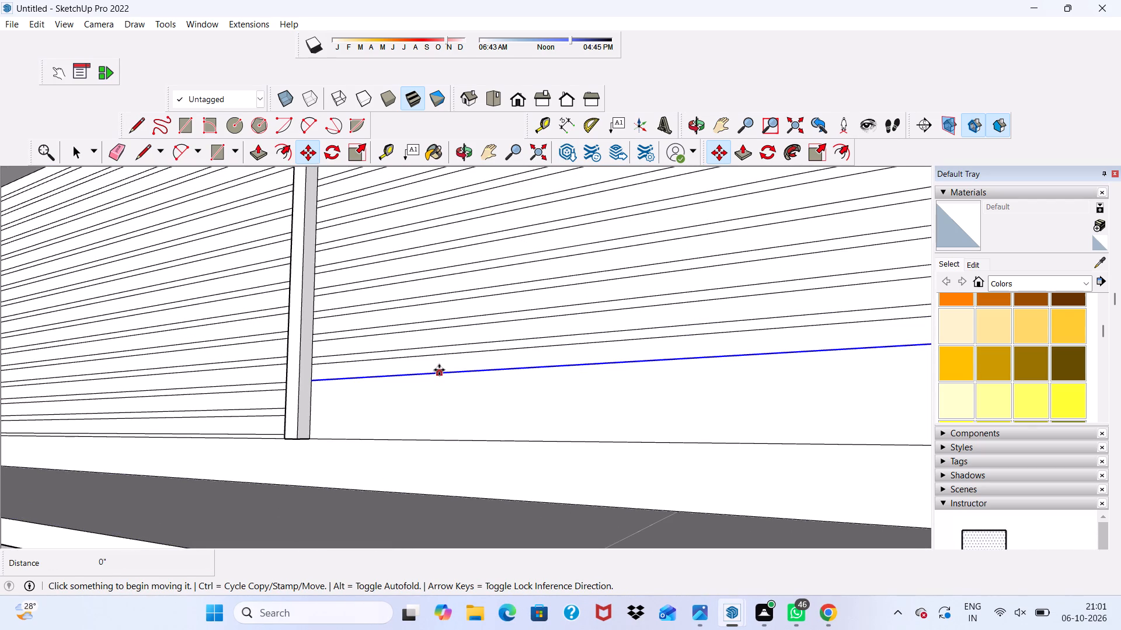
Copy the second bay's lowest horizontal strip about 7 15/16" downward.
left_click(440, 365)
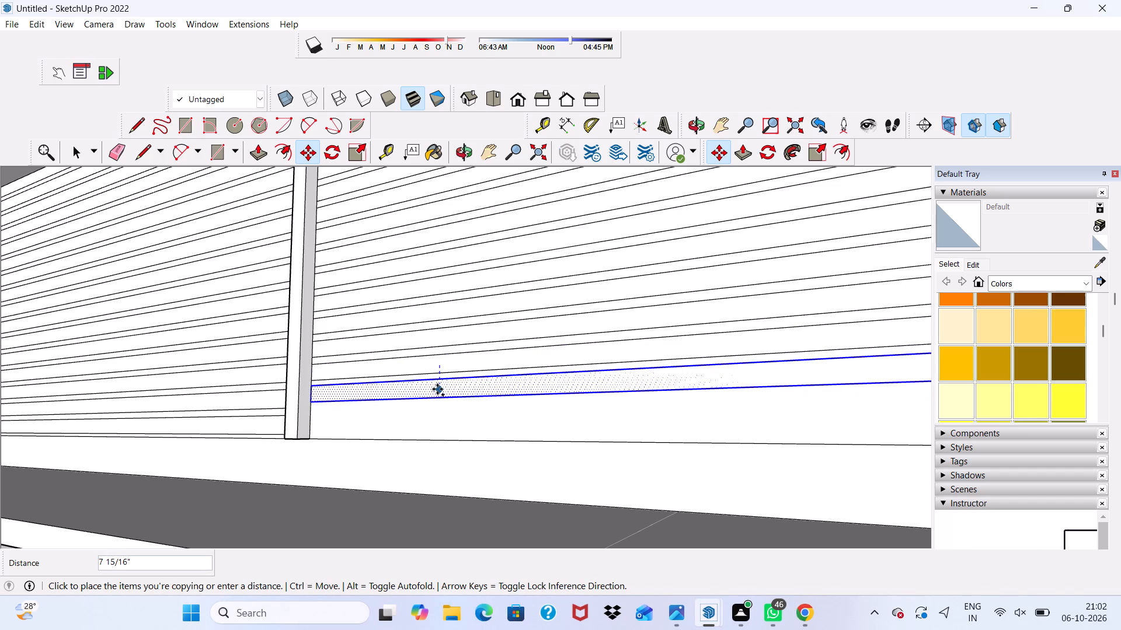
left_click(437, 389)
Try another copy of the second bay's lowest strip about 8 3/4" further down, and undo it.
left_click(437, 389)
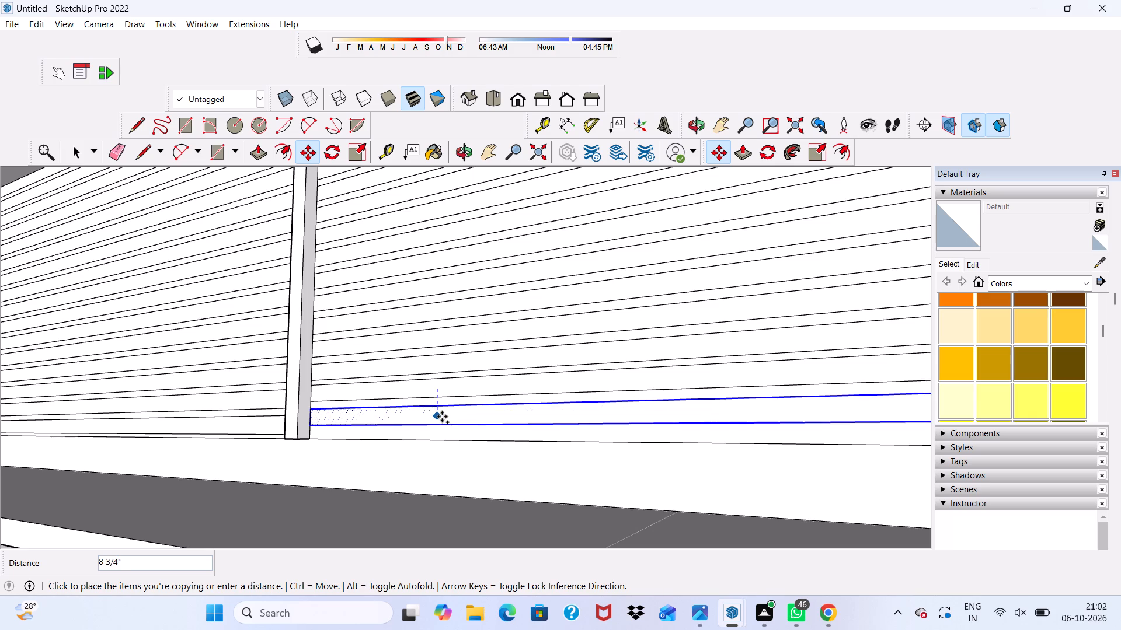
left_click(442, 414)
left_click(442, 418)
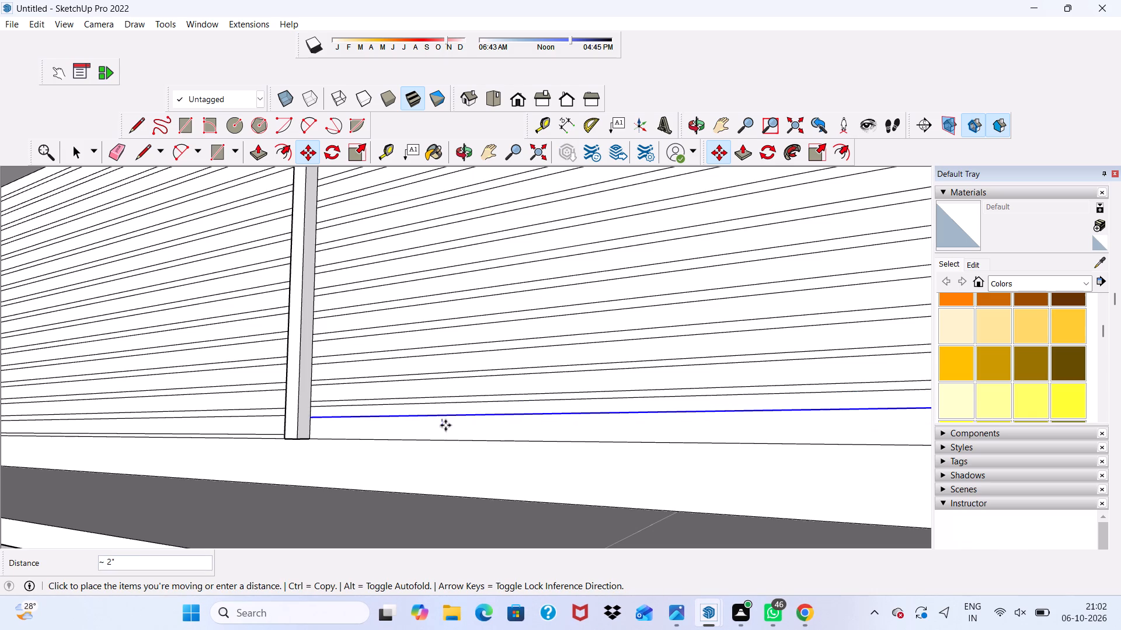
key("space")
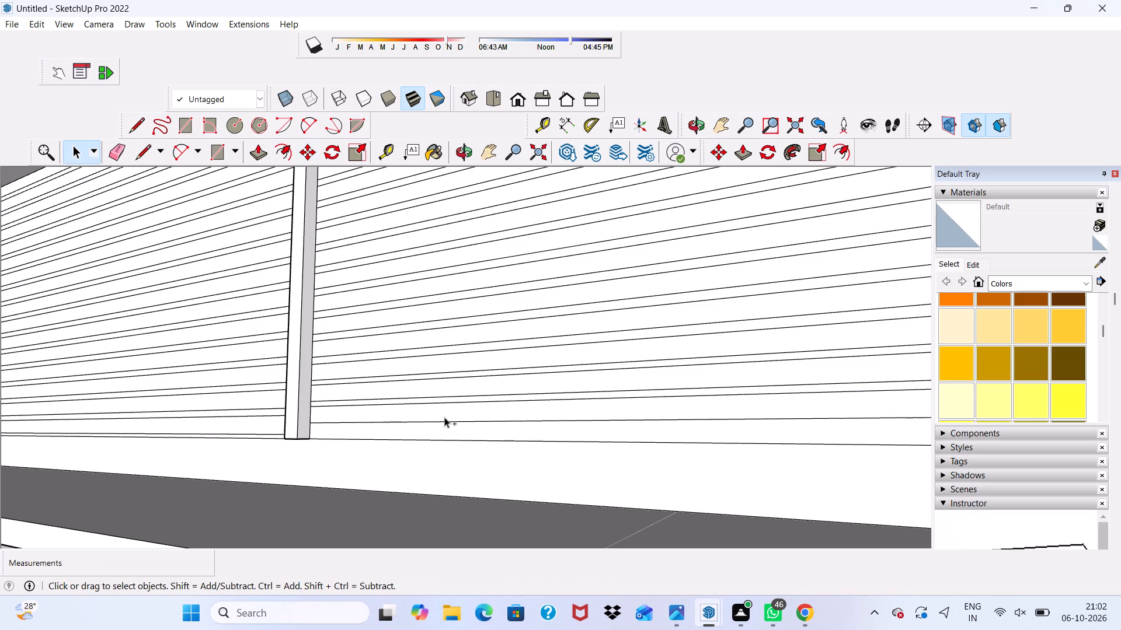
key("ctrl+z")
Copy the second bay's lowest strip downward twice, about 7 11/16" and then about 6 1/8", ending at the bay's bottom edge.
scroll(441, 402, "up", 2)
left_click(431, 388)
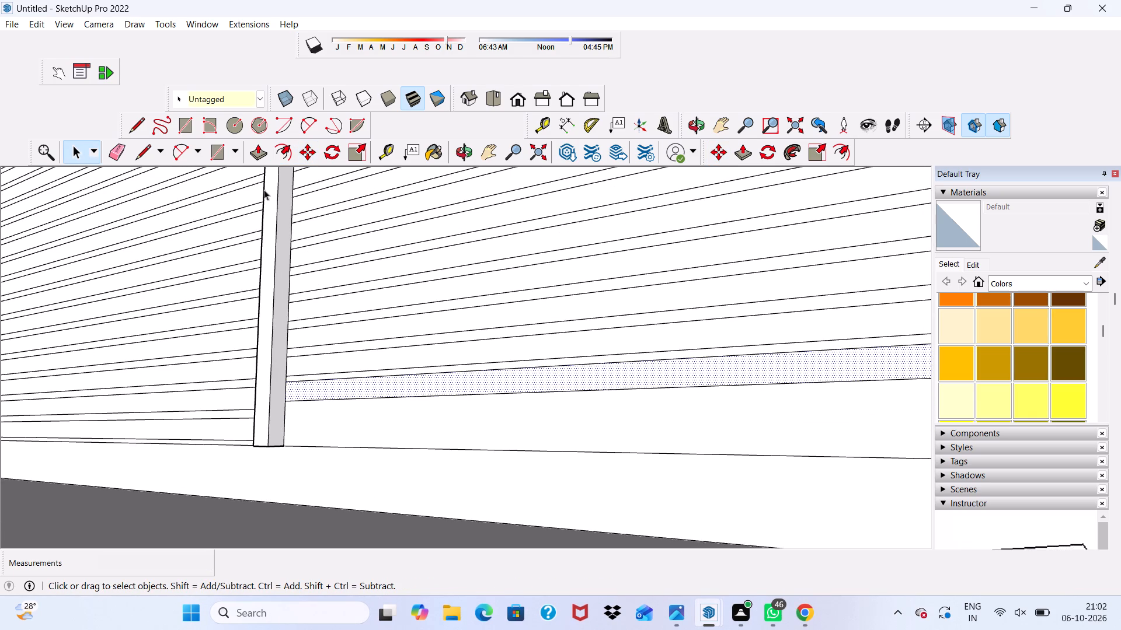
left_click(310, 145)
key("0")
left_click(403, 392)
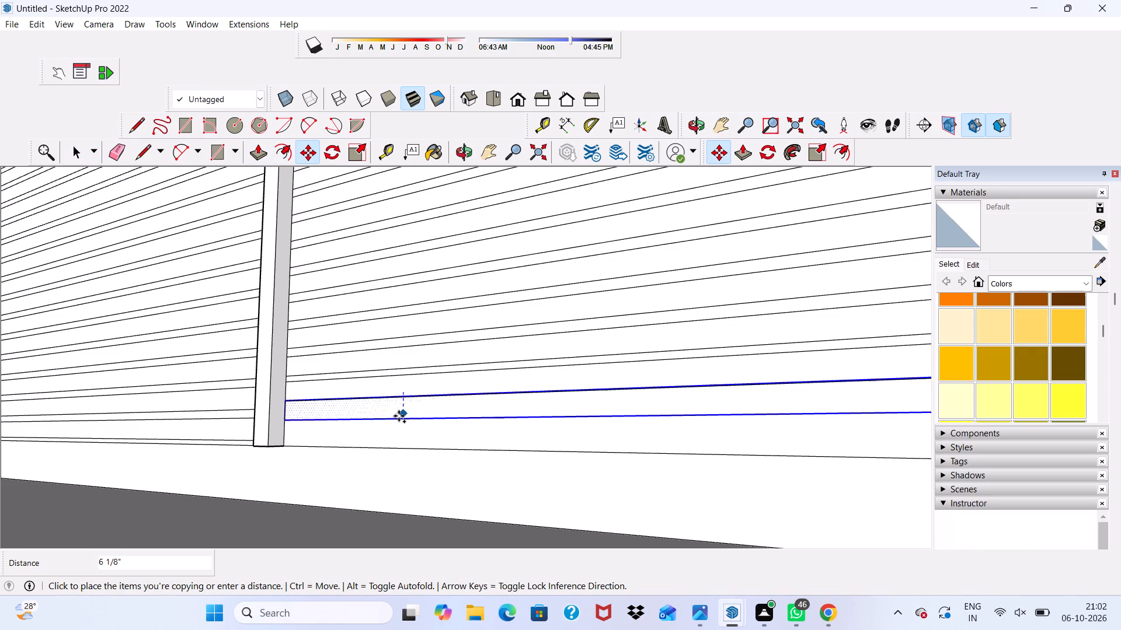
left_click(401, 421)
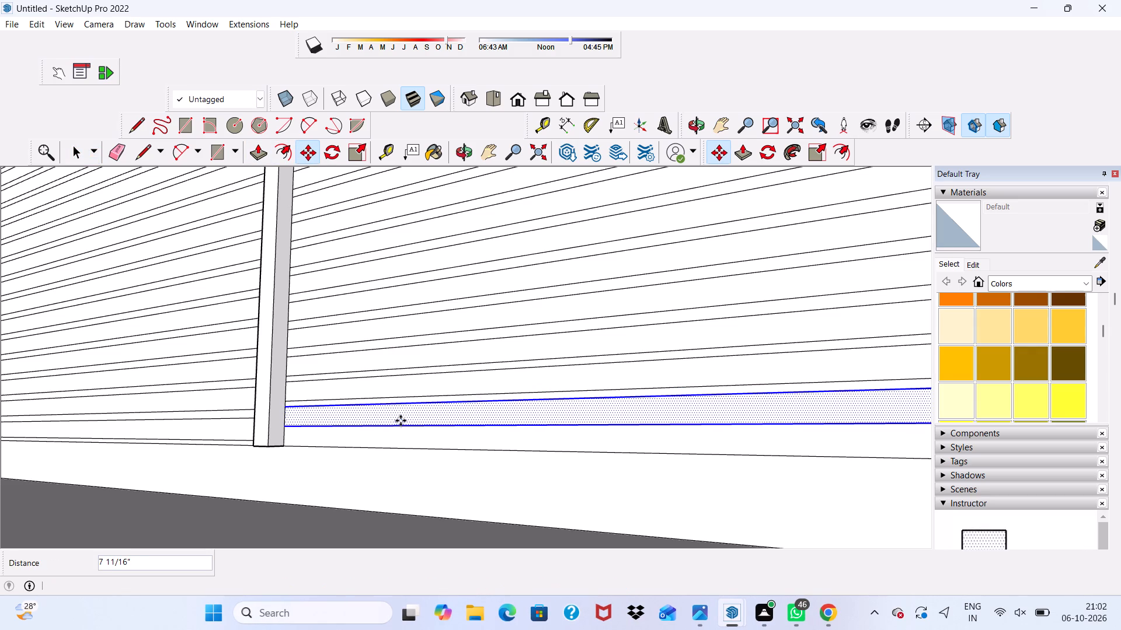
left_click(401, 421)
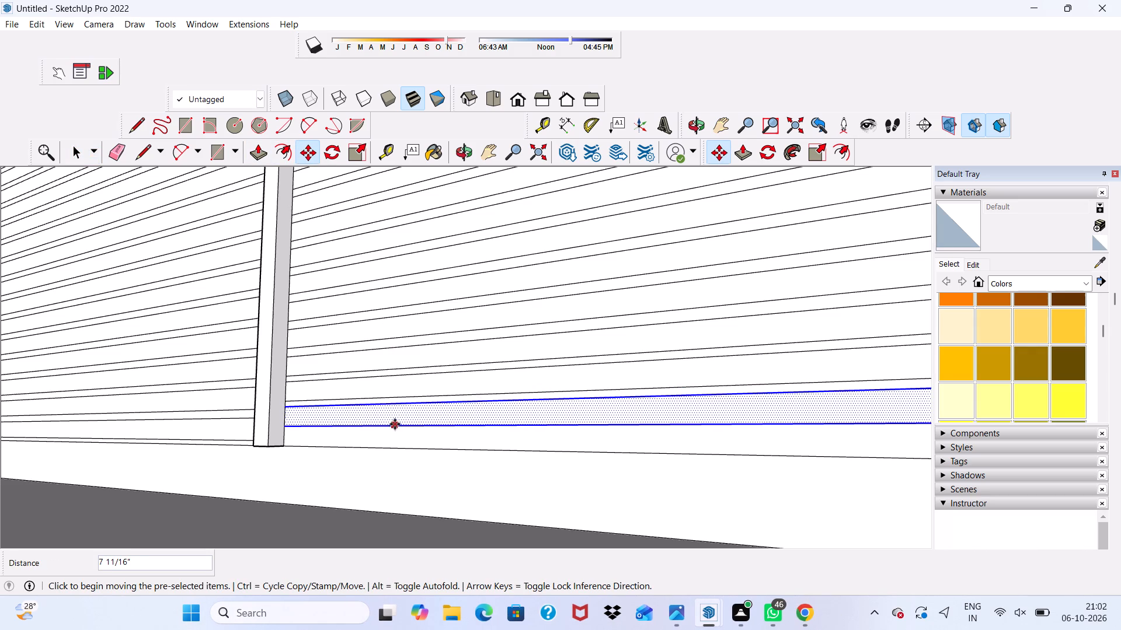
left_click(394, 419)
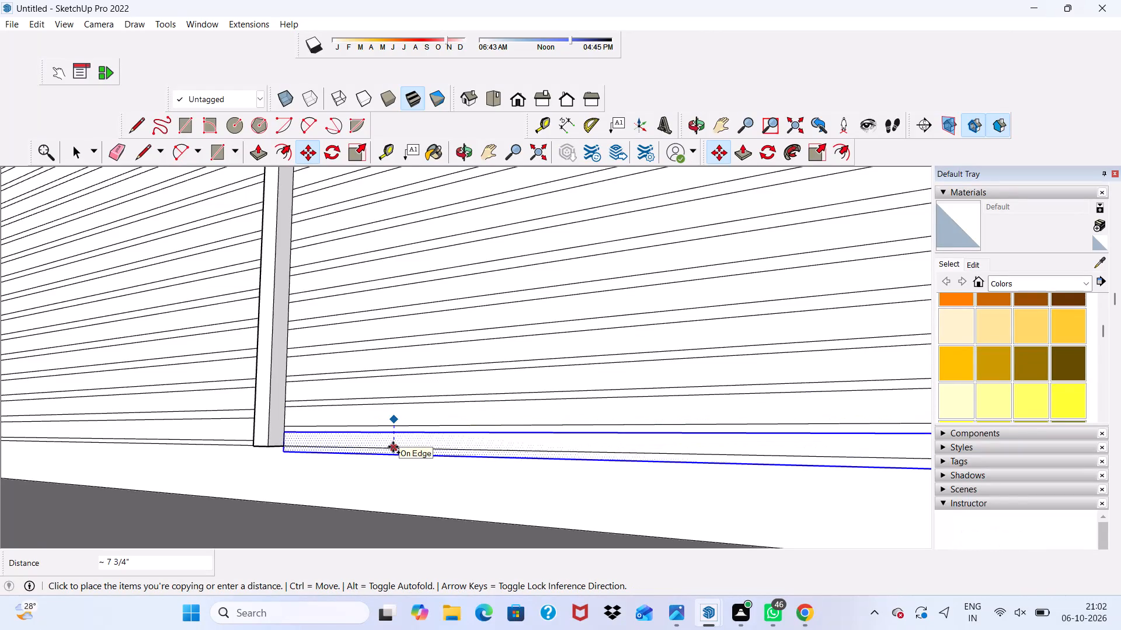
left_click(395, 442)
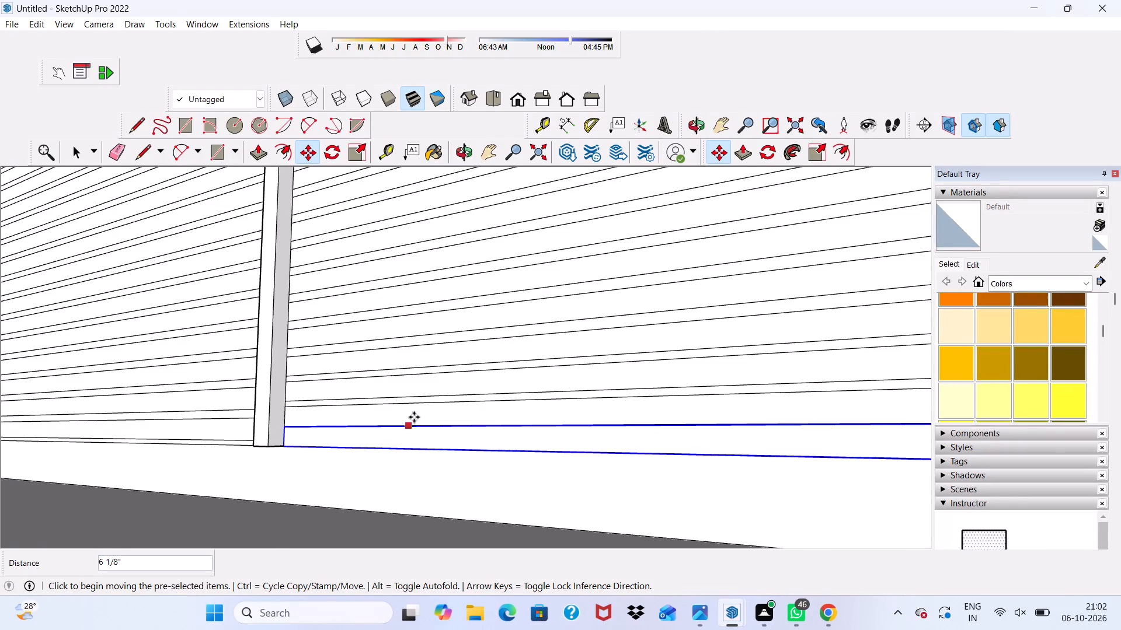
key("space")
Push/Pull the topmost horizontal strip of the end bay outward 3".
scroll(401, 384, "down", 2)
scroll(401, 384, "up", 1)
scroll(403, 388, "down", 6)
scroll(273, 381, "up", 2)
scroll(273, 381, "down", 2)
scroll(218, 432, "down", 2)
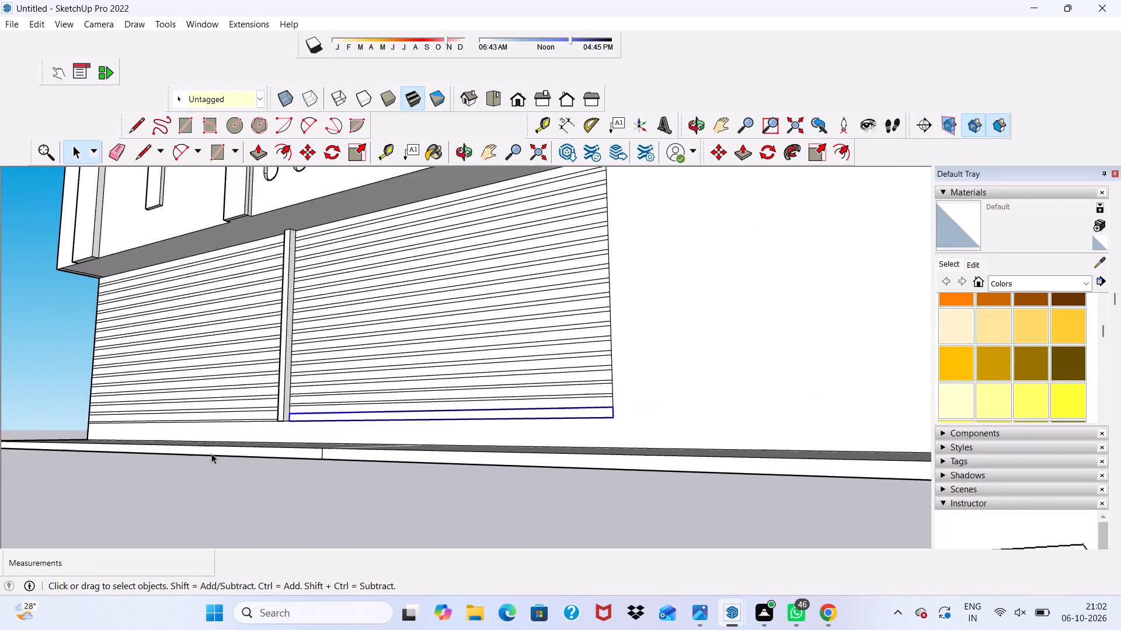
scroll(211, 453, "down", 5)
scroll(197, 376, "up", 2)
scroll(197, 376, "down", 3)
scroll(275, 381, "down", 8)
middle_click_drag(248, 427, 374, 487)
key("space")
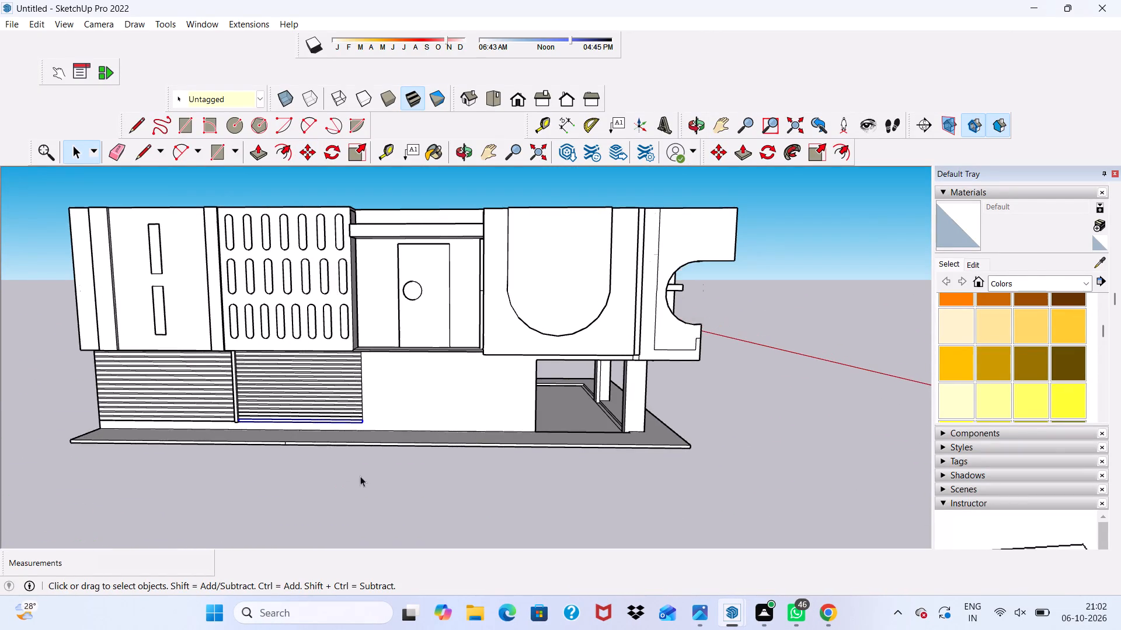
scroll(100, 401, "up", 3)
left_click(75, 372)
scroll(155, 349, "up", 10)
middle_click_drag(195, 343, 184, 297)
key("0")
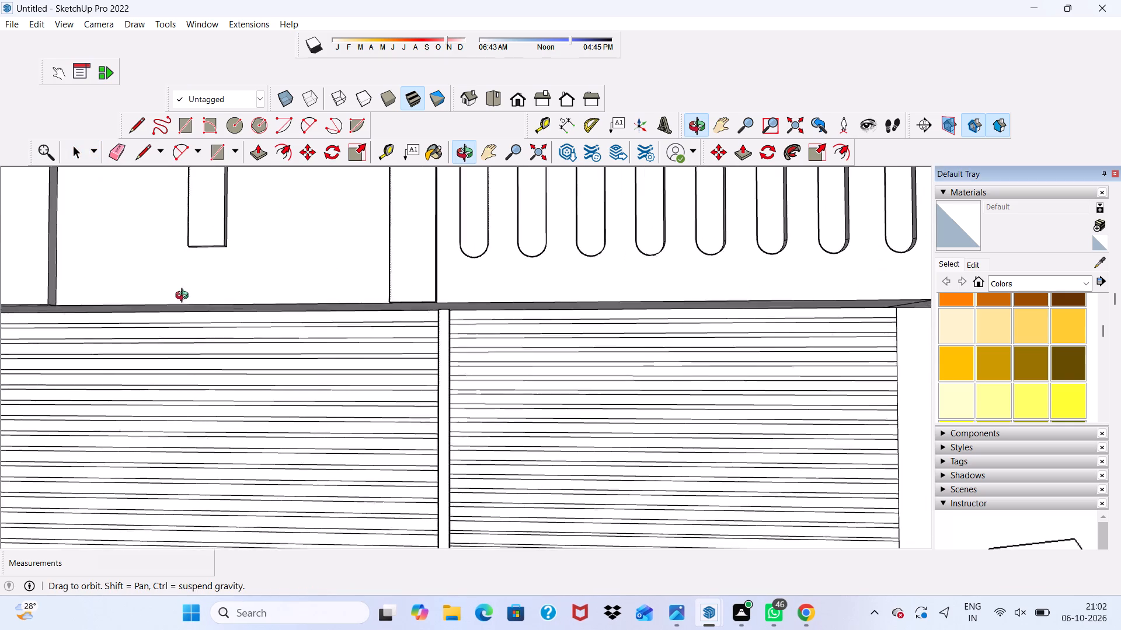
middle_click_drag(184, 297, 169, 242)
scroll(202, 382, "up", 8)
left_click(206, 299)
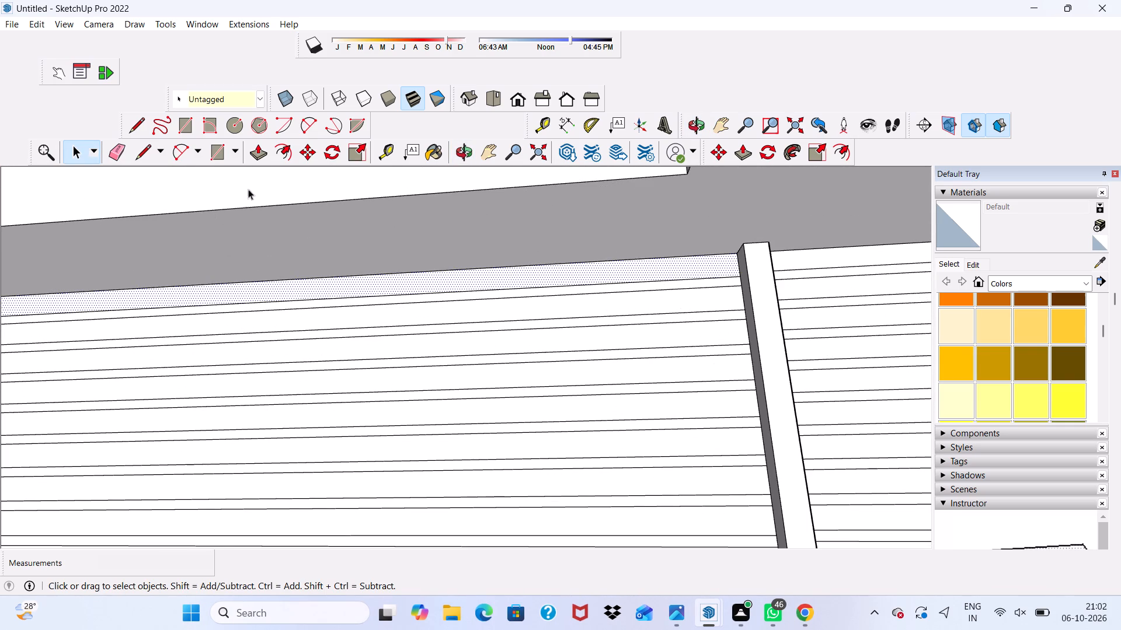
scroll(297, 157, "up", 1)
key("0")
left_click(256, 153)
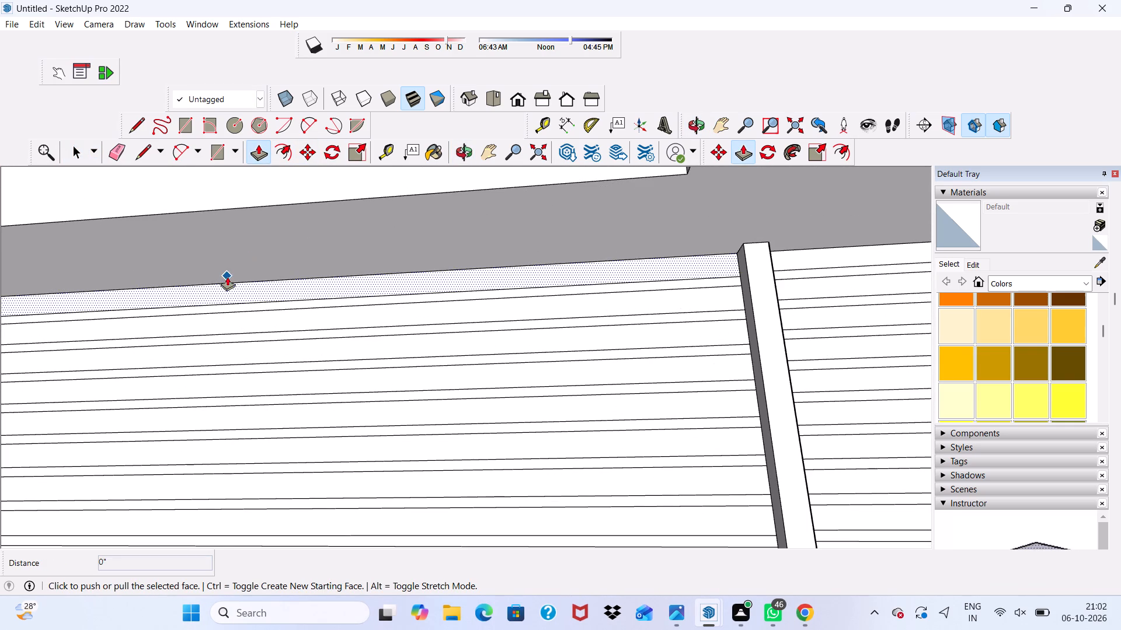
left_click(207, 280)
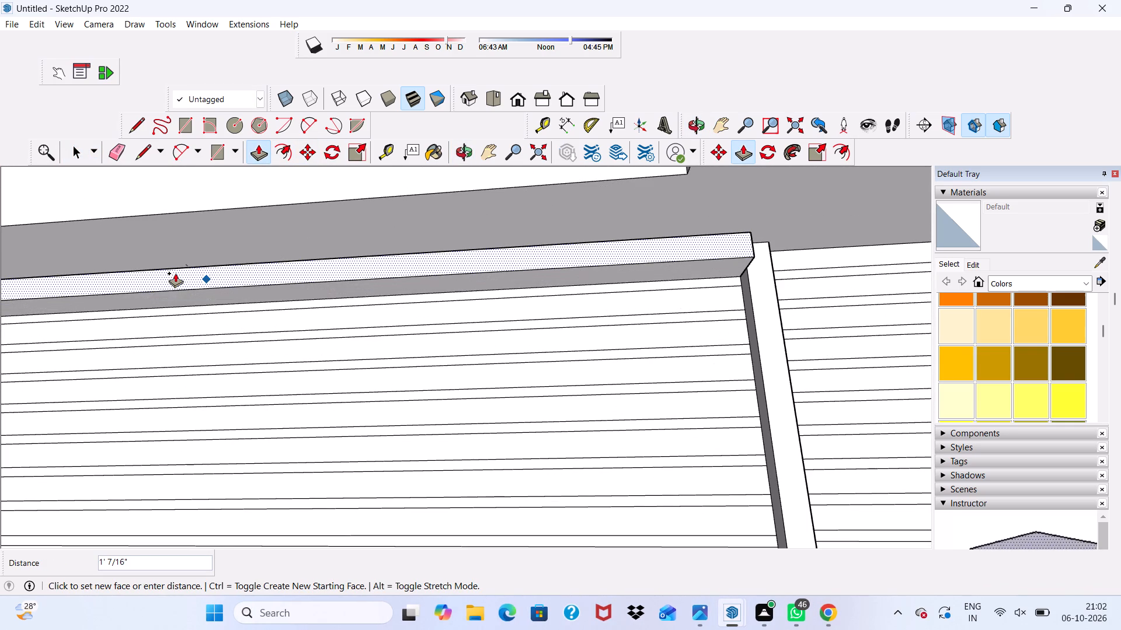
key("3")
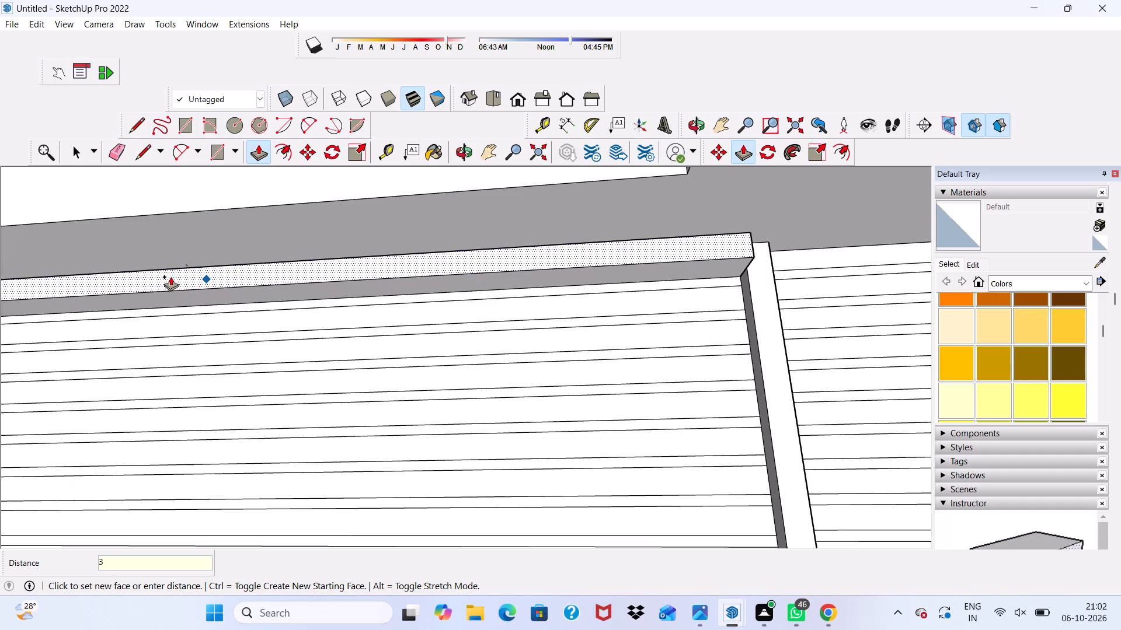
key("shift+quotedbl")
key("Return")
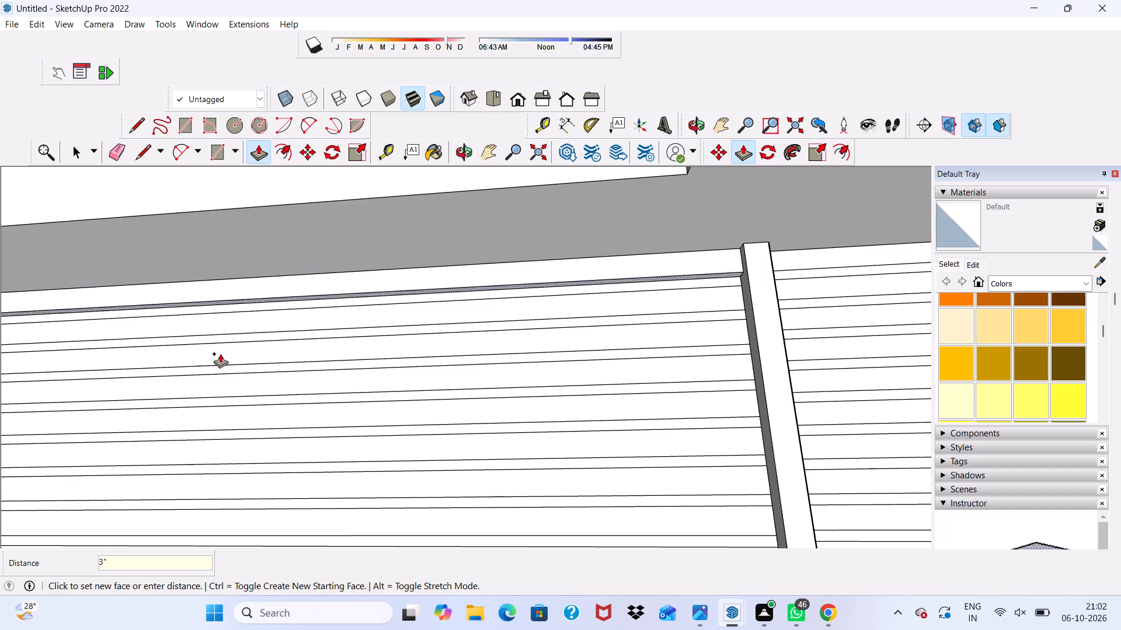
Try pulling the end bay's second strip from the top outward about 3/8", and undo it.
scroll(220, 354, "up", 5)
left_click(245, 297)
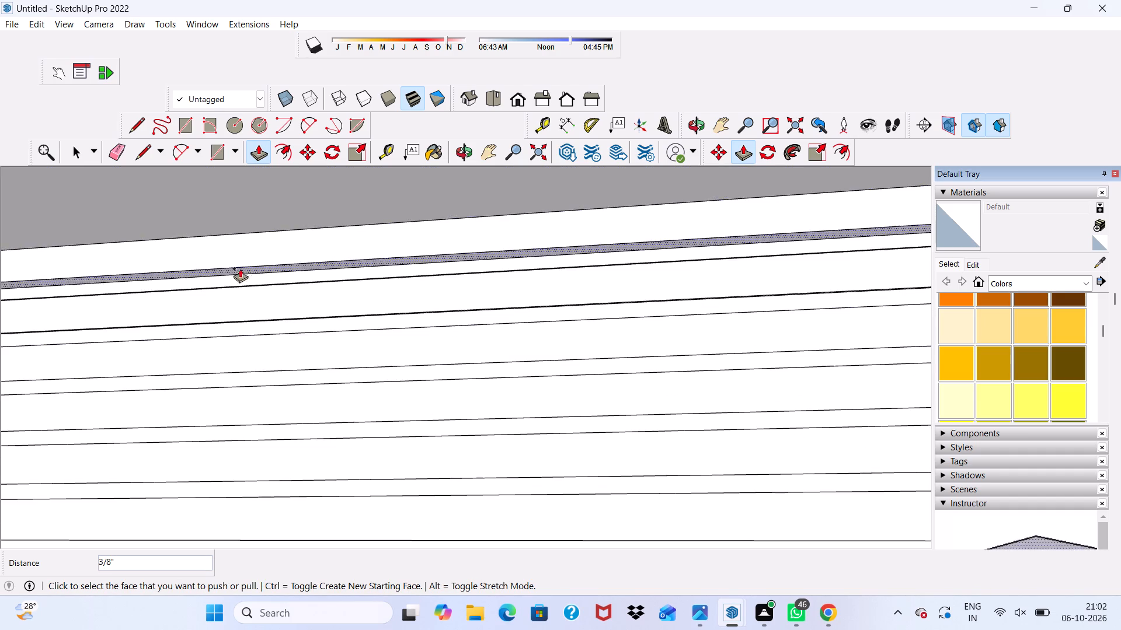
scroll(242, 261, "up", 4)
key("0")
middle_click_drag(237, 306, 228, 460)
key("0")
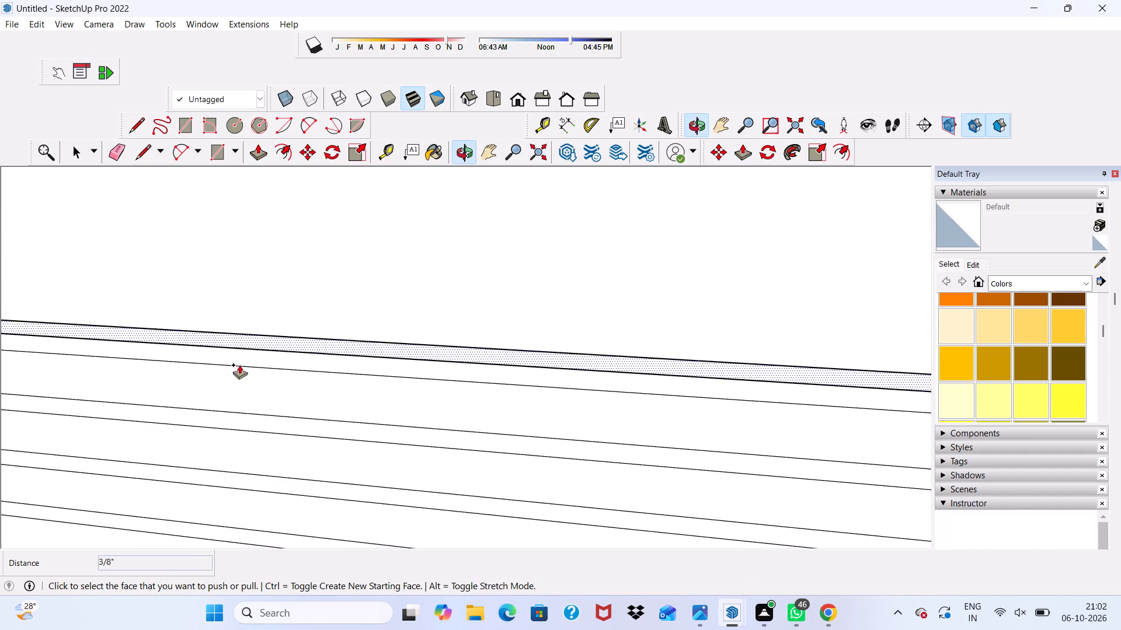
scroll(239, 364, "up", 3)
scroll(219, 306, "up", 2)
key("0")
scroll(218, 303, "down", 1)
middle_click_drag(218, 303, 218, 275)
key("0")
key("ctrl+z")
Push/Pull the second and third strips from the top of the end bay outward 3", matching the top strip.
key("0")
middle_click_drag(217, 299, 217, 284)
left_click(233, 296)
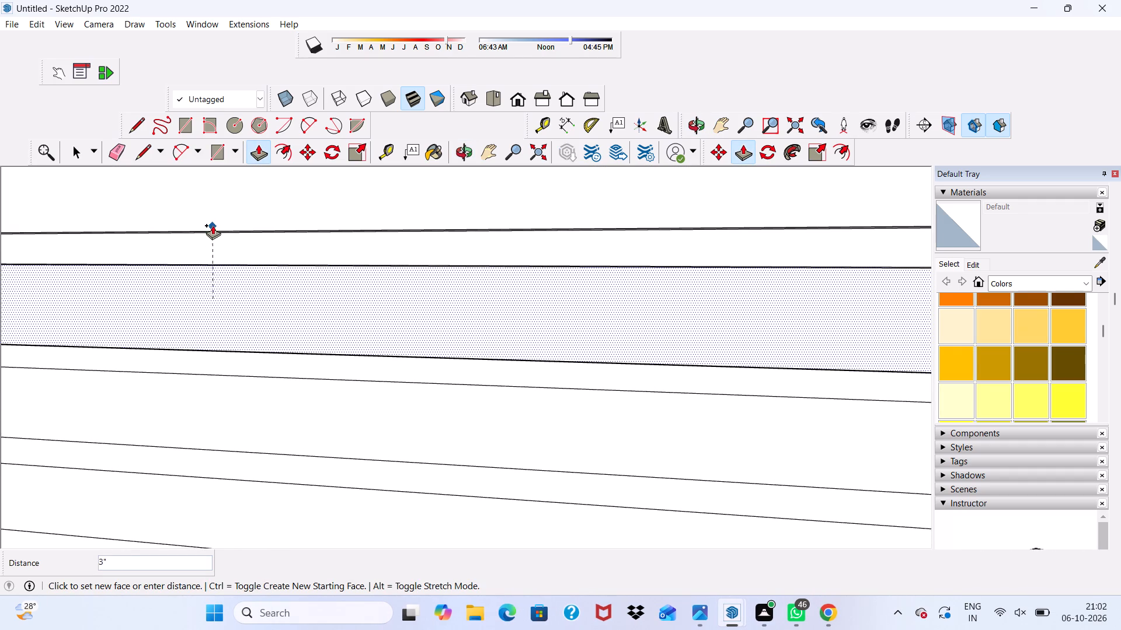
left_click(213, 220)
left_click(217, 406)
left_click(206, 320)
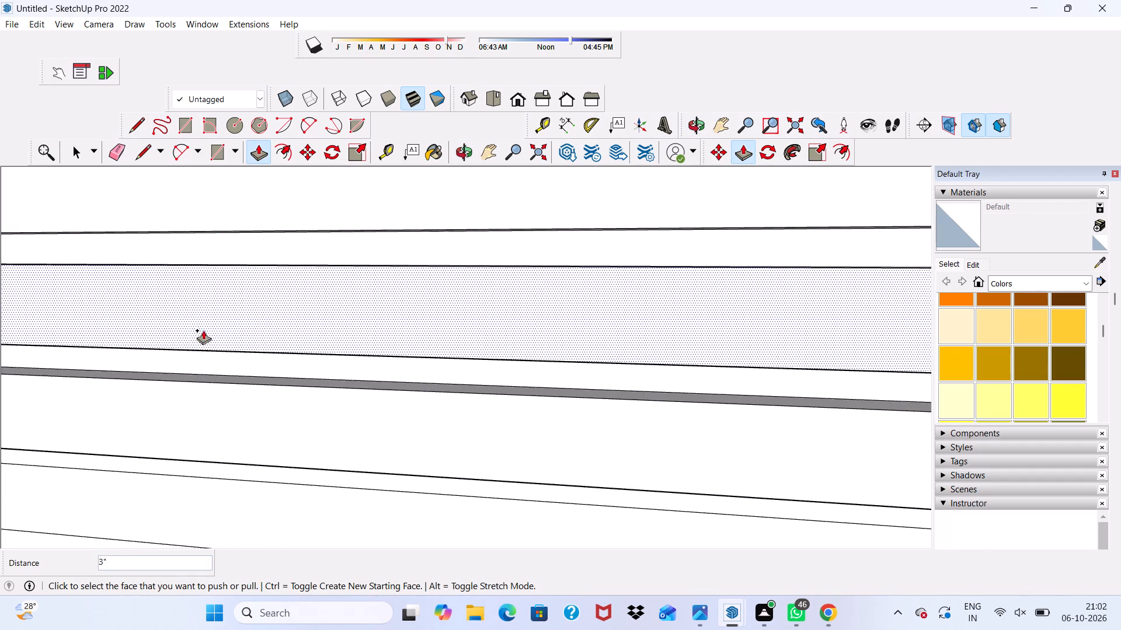
Push/Pull the fourth, fifth and sixth strips of the end bay outward 3" to match those above.
scroll(202, 339, "down", 4)
scroll(235, 320, "up", 1)
scroll(236, 324, "down", 1)
scroll(244, 337, "up", 1)
scroll(260, 362, "down", 5)
scroll(244, 389, "up", 1)
scroll(225, 383, "down", 3)
middle_click_drag(226, 383, 158, 419)
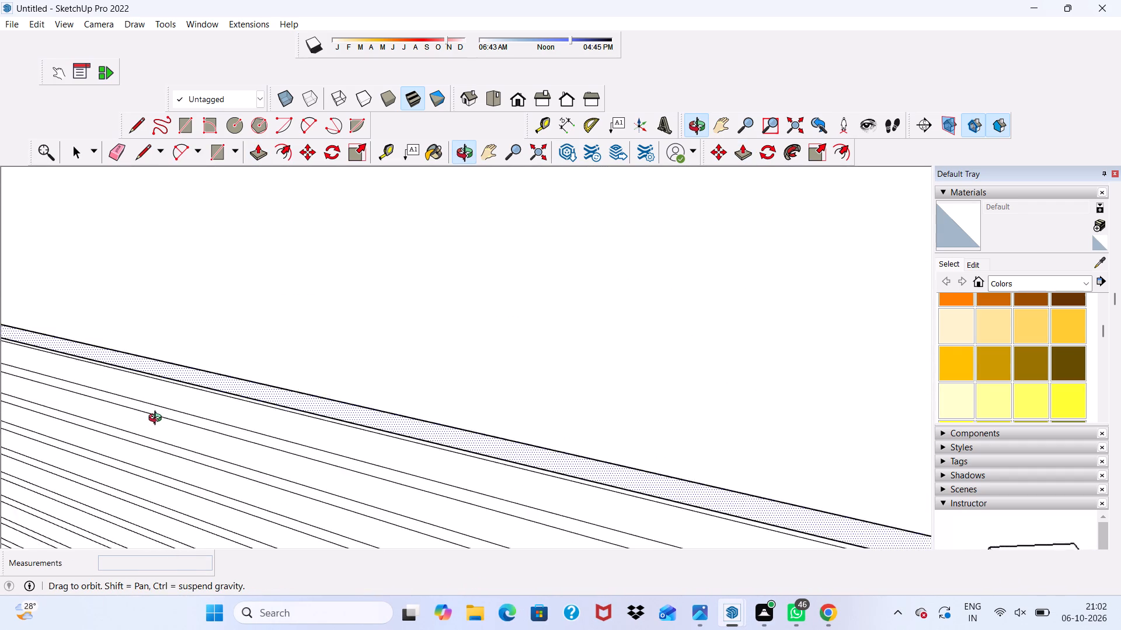
middle_click_drag(158, 419, 159, 386)
scroll(174, 424, "up", 2)
left_click(175, 408)
left_click(175, 358)
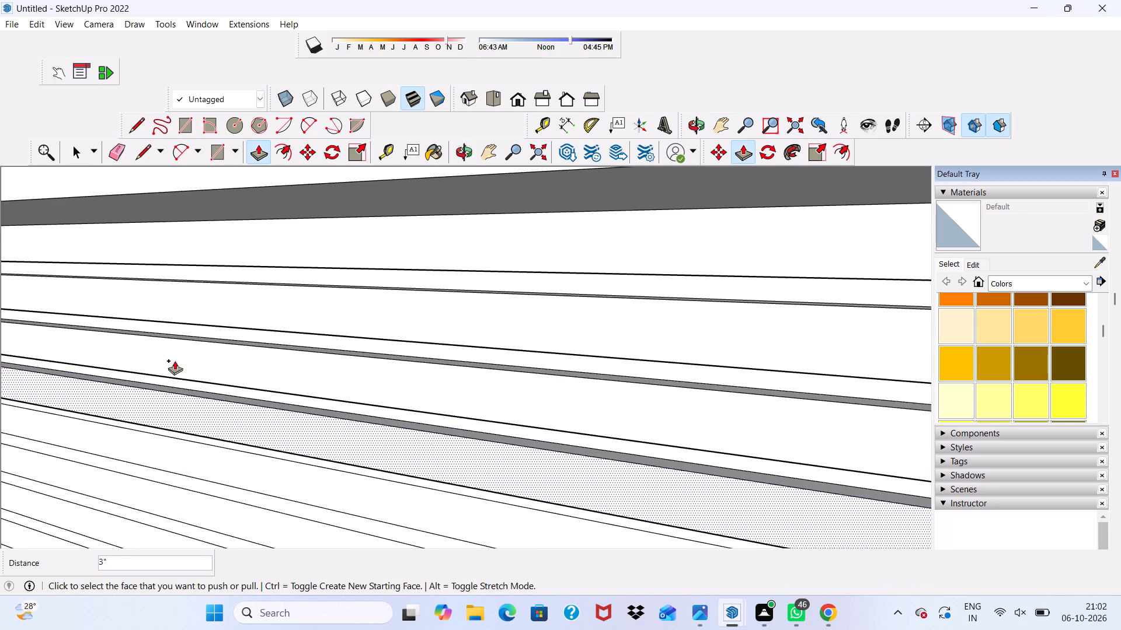
left_click(175, 442)
left_click(176, 408)
left_click(159, 494)
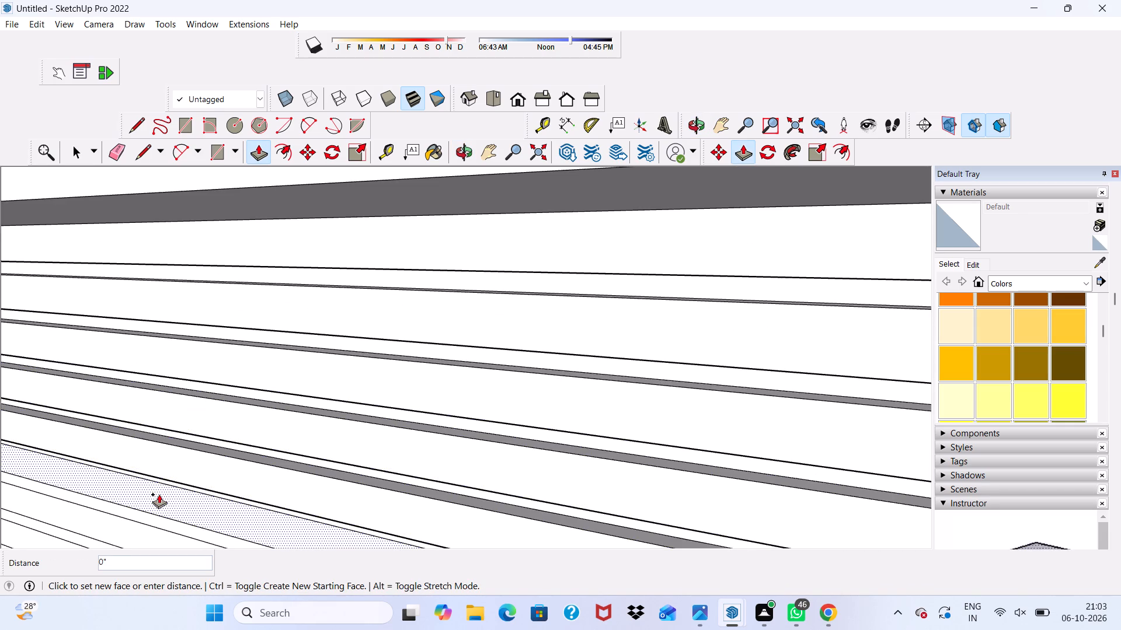
left_click(156, 450)
Push/Pull the next three flat strips down the end bay outward 3" to match those above.
scroll(156, 450, "down", 8)
scroll(175, 478, "up", 4)
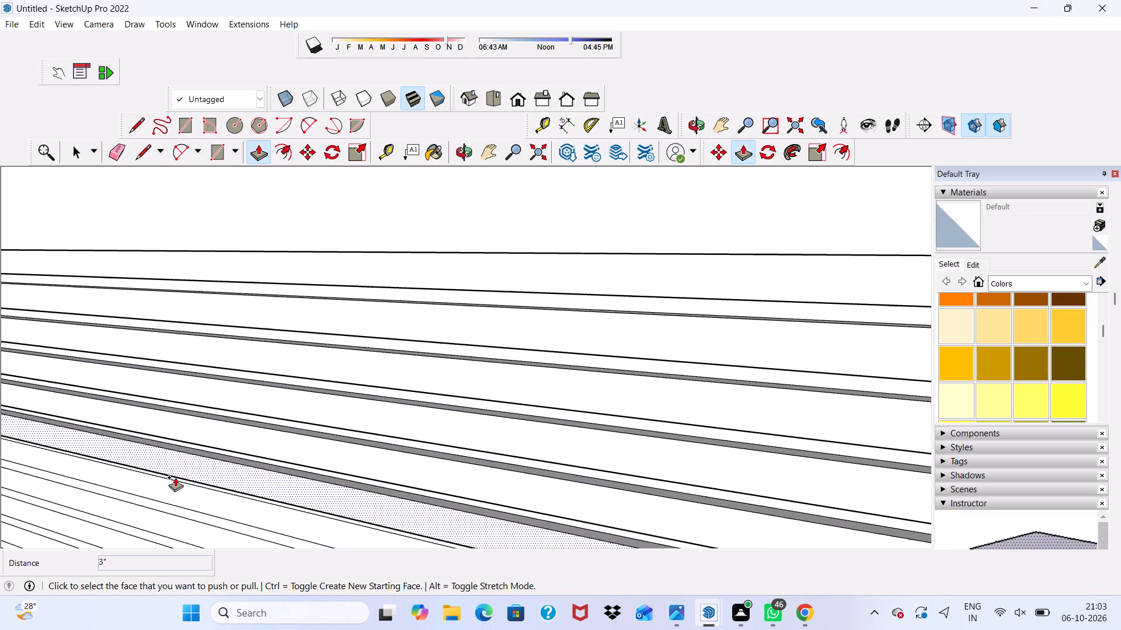
left_click(172, 487)
left_click(169, 464)
scroll(151, 488, "down", 2)
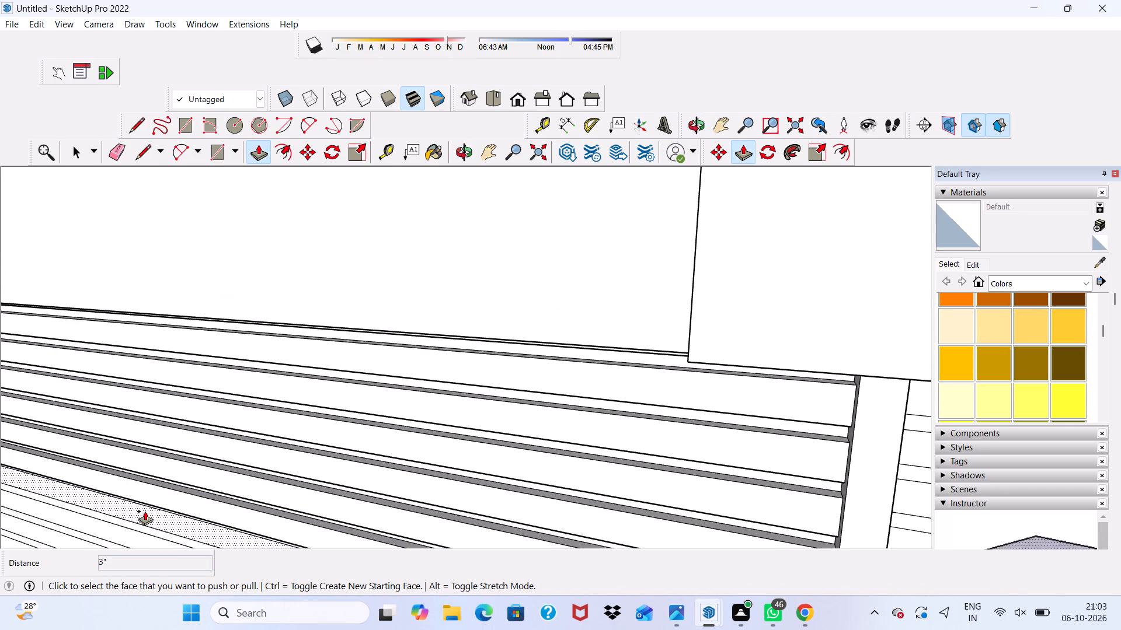
left_click(145, 511)
left_click(145, 489)
scroll(181, 458, "down", 8)
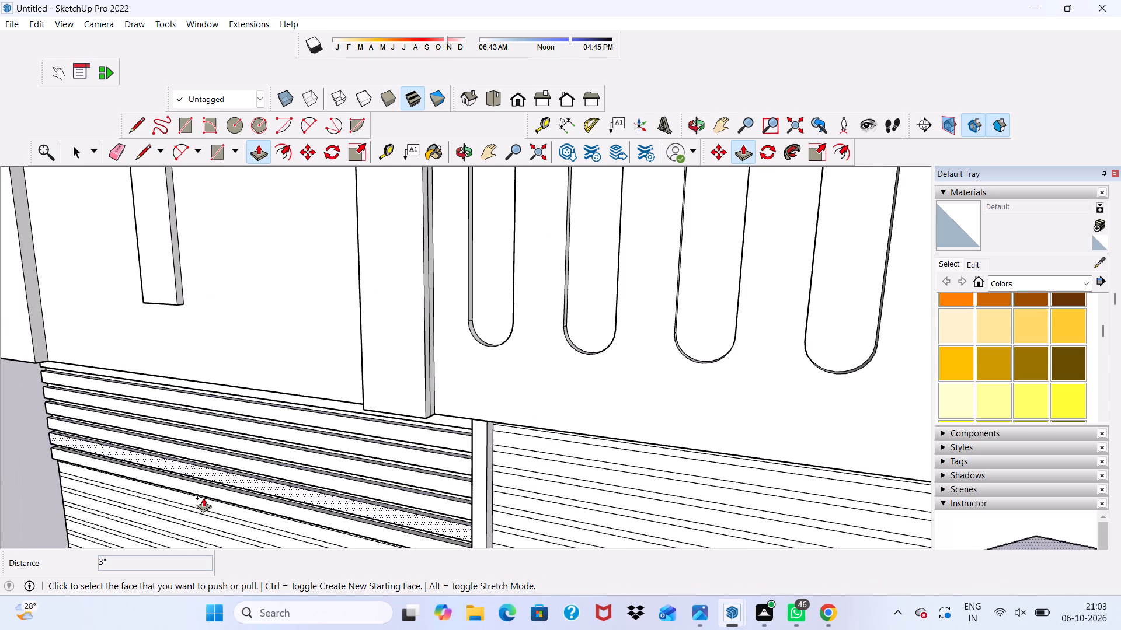
scroll(184, 508, "up", 7)
left_click(172, 489)
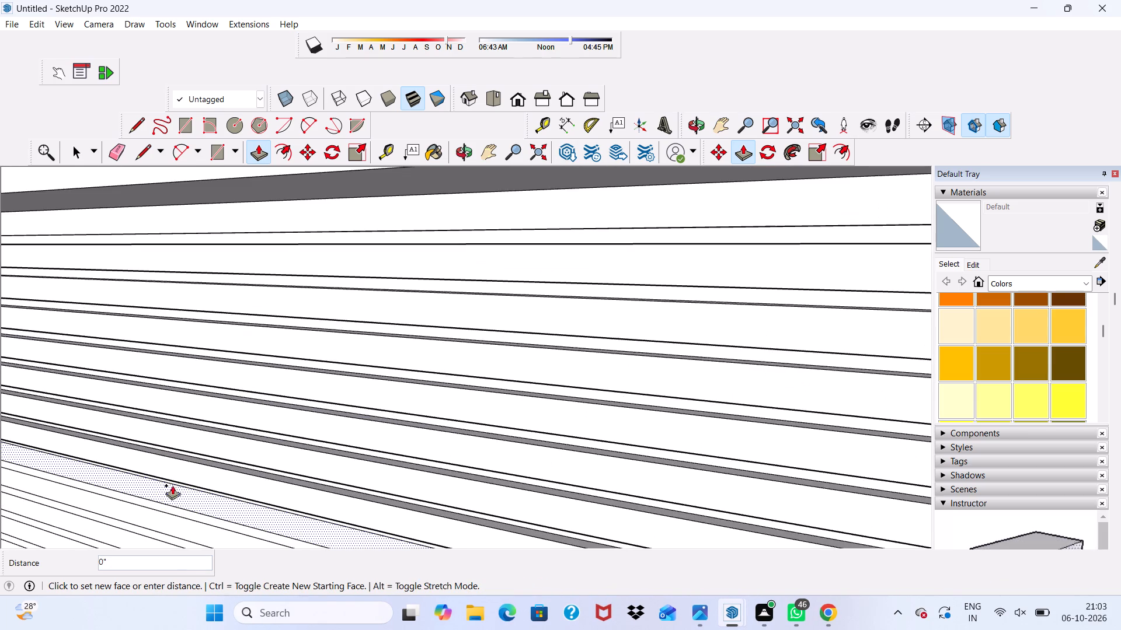
left_click(176, 458)
Push/Pull the next two flat strips in the lower part of the end bay outward 3".
scroll(177, 460, "down", 7)
scroll(248, 523, "up", 7)
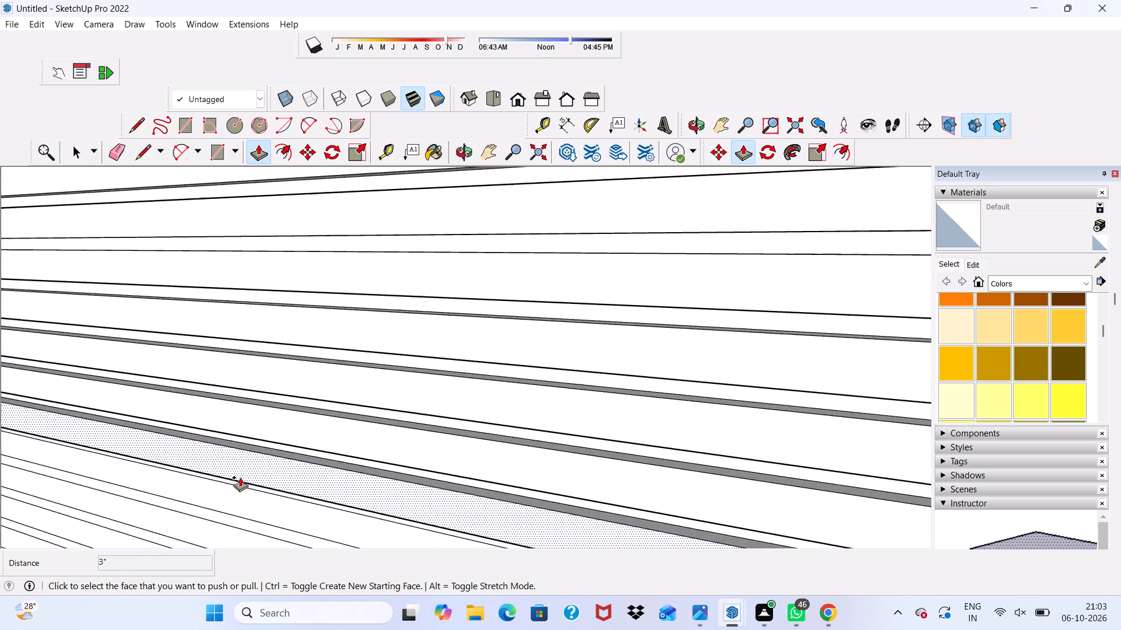
scroll(240, 477, "up", 2)
scroll(239, 445, "down", 4)
key("0")
key("0")
key("0")
key("0")
key("0")
key("0")
key("0")
key("0")
key("0")
key("0")
key("0")
key("0")
key("0")
key("0")
key("0")
key("0")
key("0")
key("0")
key("0")
key("0")
middle_click_drag(241, 431, 278, 397)
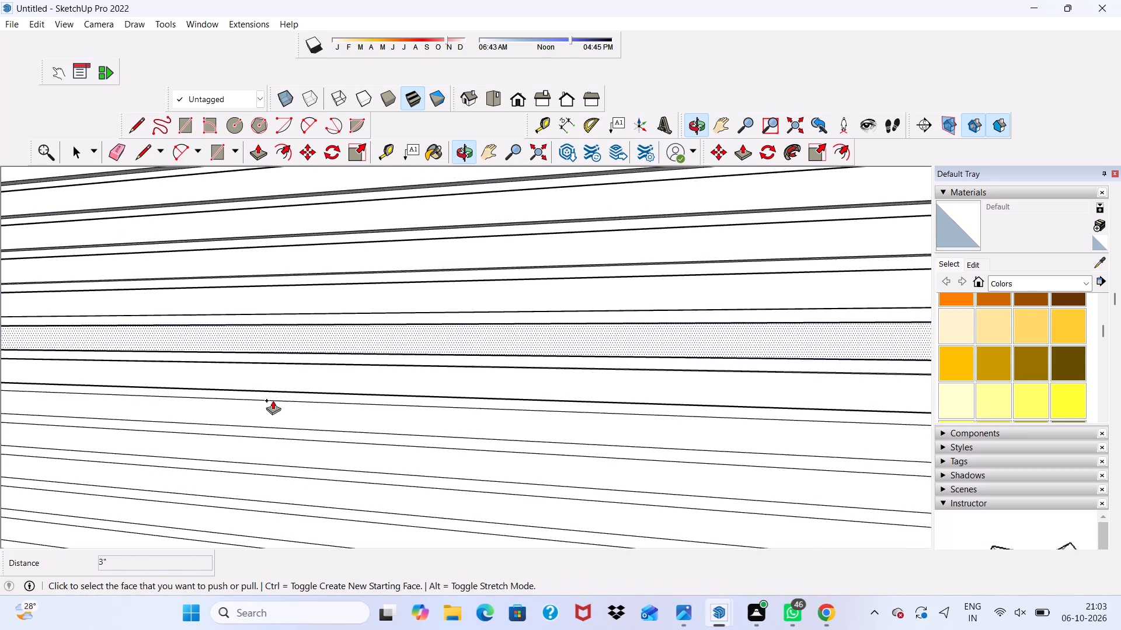
scroll(271, 403, "up", 4)
scroll(248, 366, "down", 3)
key("0")
key("0")
key("0")
key("0")
key("0")
key("0")
key("0")
key("0")
key("0")
key("0")
middle_click_drag(249, 362, 284, 293)
scroll(281, 363, "up", 2)
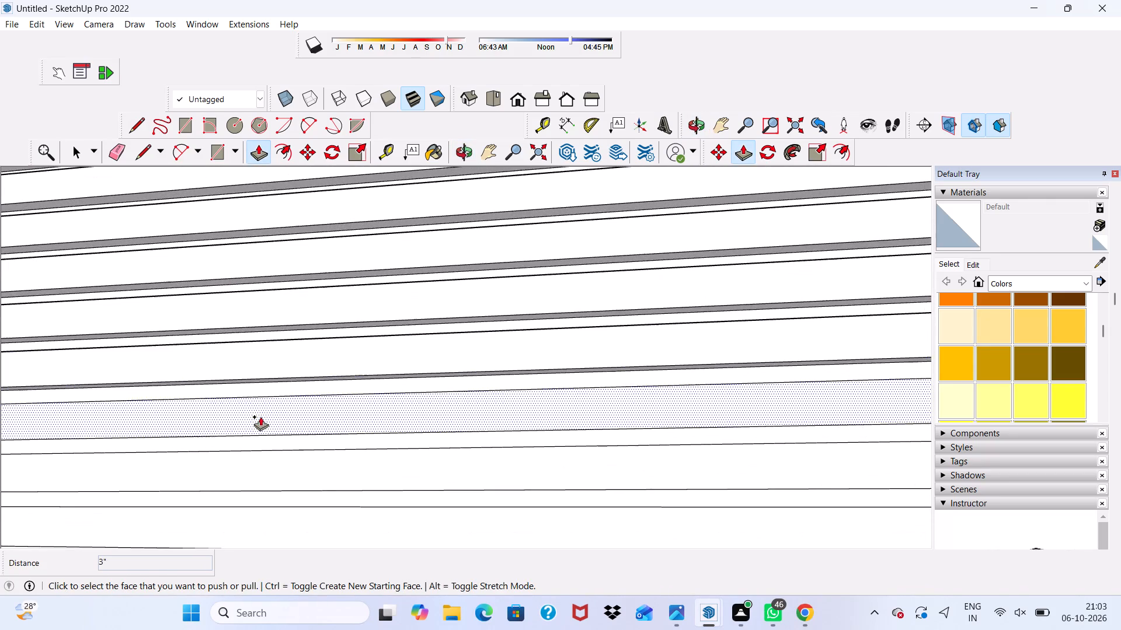
left_click(259, 412)
key("0")
left_click(250, 355)
key("0")
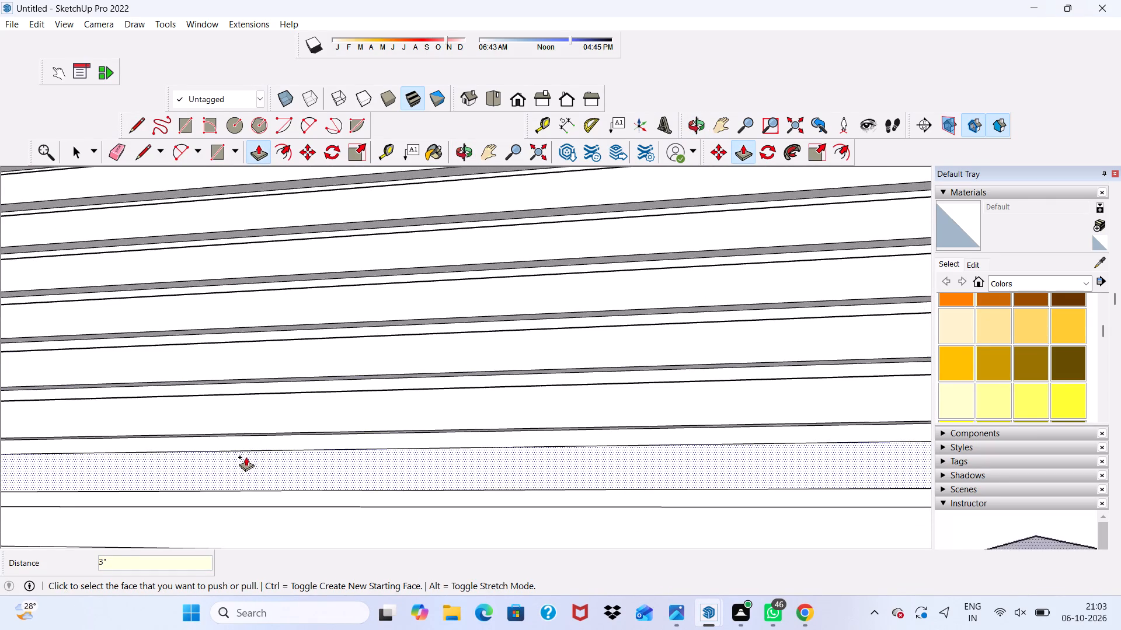
left_click(246, 456)
scroll(241, 473, "up", 4)
left_click(241, 470)
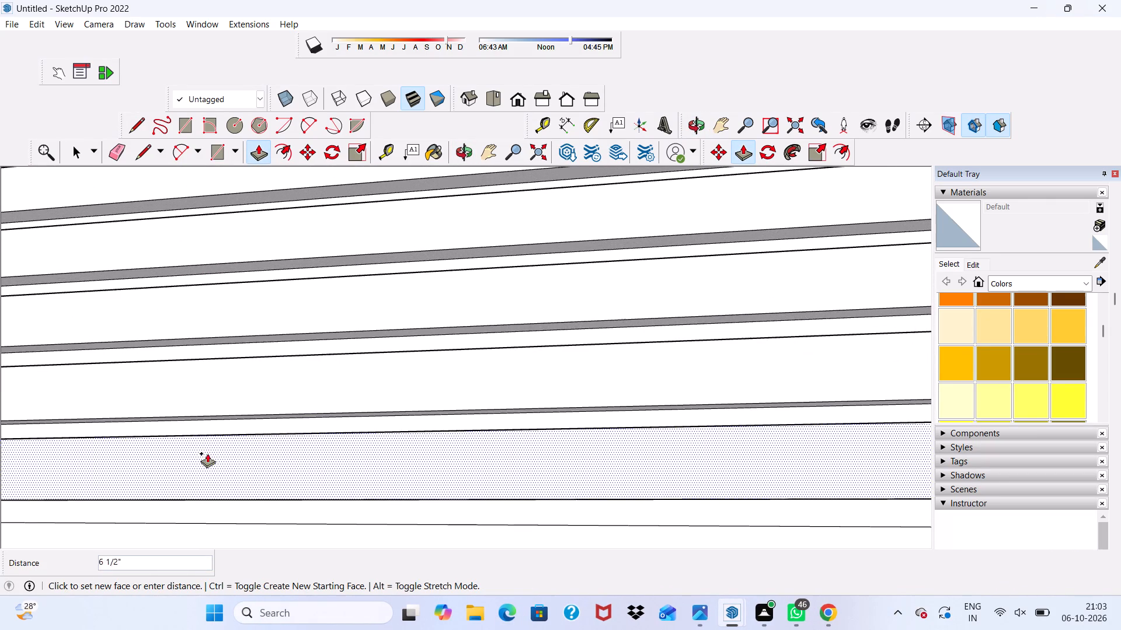
left_click(221, 317)
Push/Pull the next flat strip near the bottom of the end bay outward 3" to match those above.
scroll(214, 356, "down", 5)
key("0")
key("0")
key("0")
key("0")
key("0")
key("0")
key("0")
key("0")
key("0")
middle_click_drag(230, 446, 267, 328)
key("0")
scroll(211, 519, "up", 2)
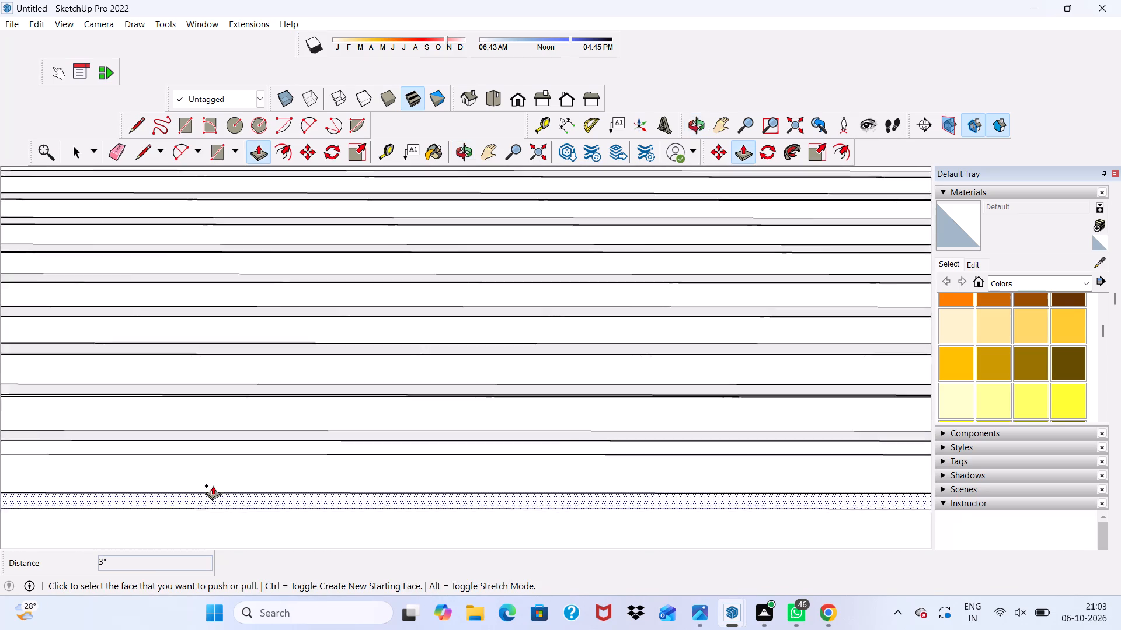
scroll(213, 485, "up", 2)
left_click(210, 464)
key("0")
left_click(196, 394)
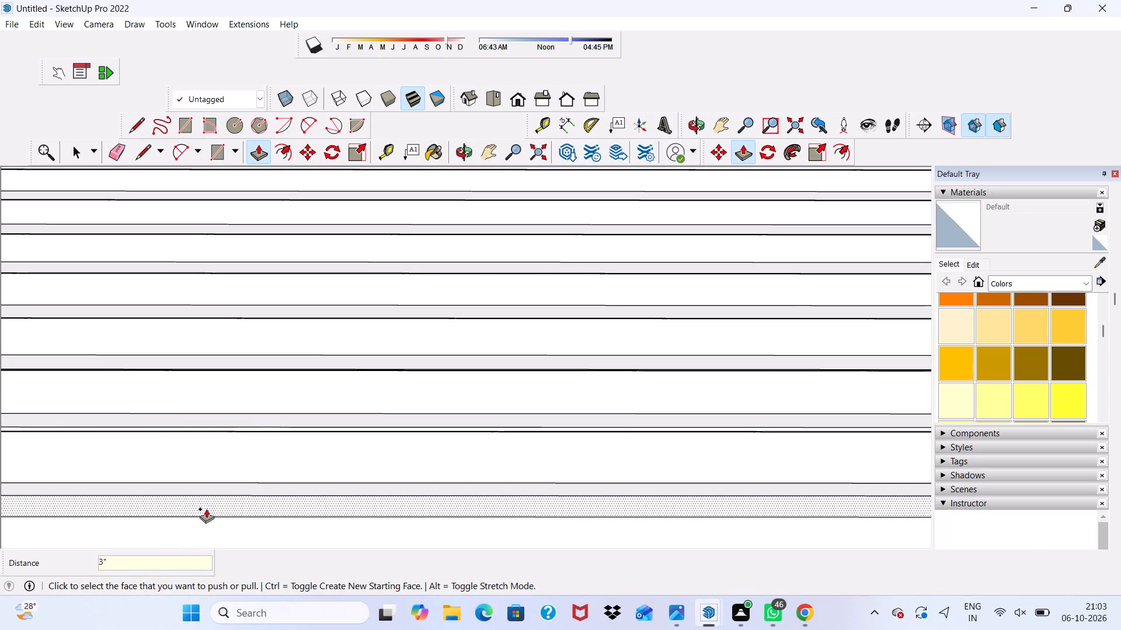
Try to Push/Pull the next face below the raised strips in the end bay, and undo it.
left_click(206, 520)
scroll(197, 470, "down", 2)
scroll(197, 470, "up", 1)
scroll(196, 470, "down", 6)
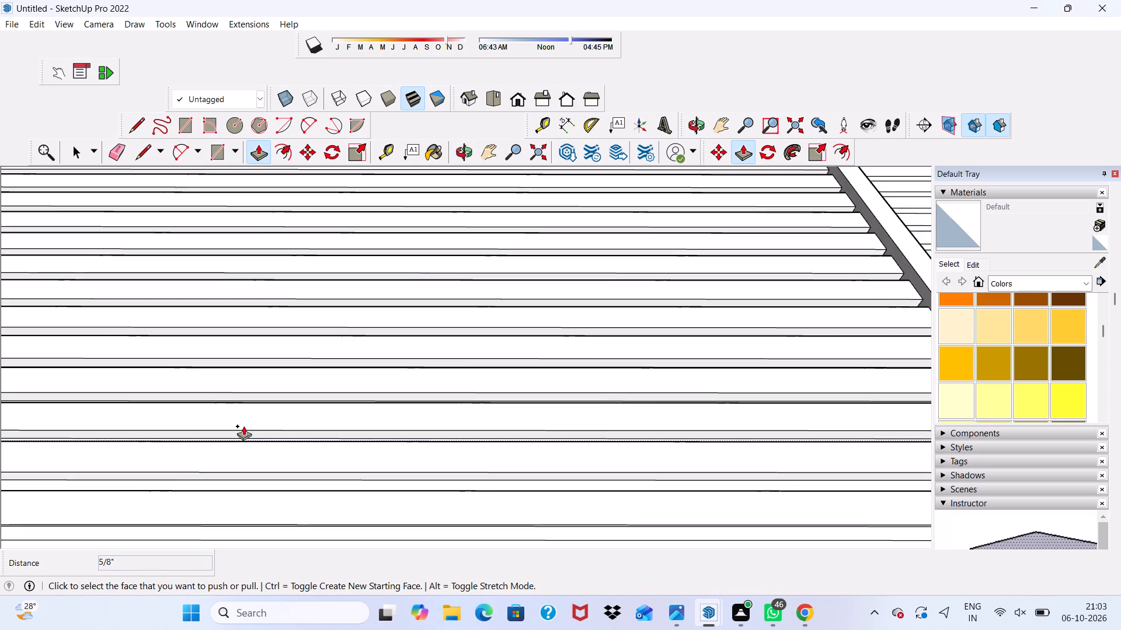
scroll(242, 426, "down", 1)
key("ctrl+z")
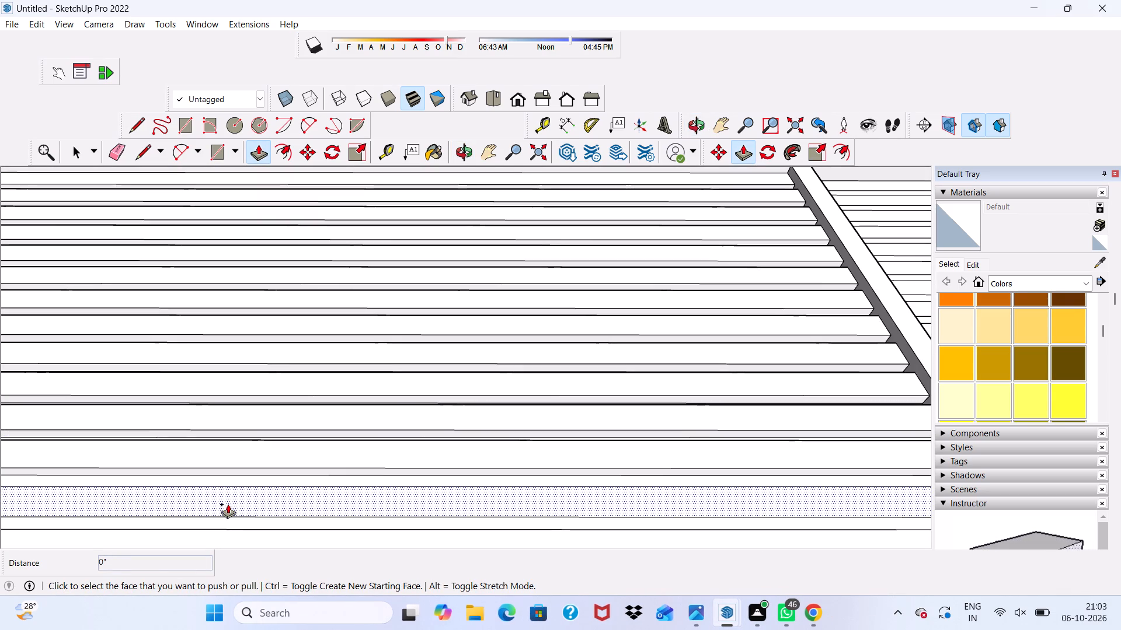
Push/Pull the flat strip directly below the raised ones in the end bay outward 3".
left_click(227, 495)
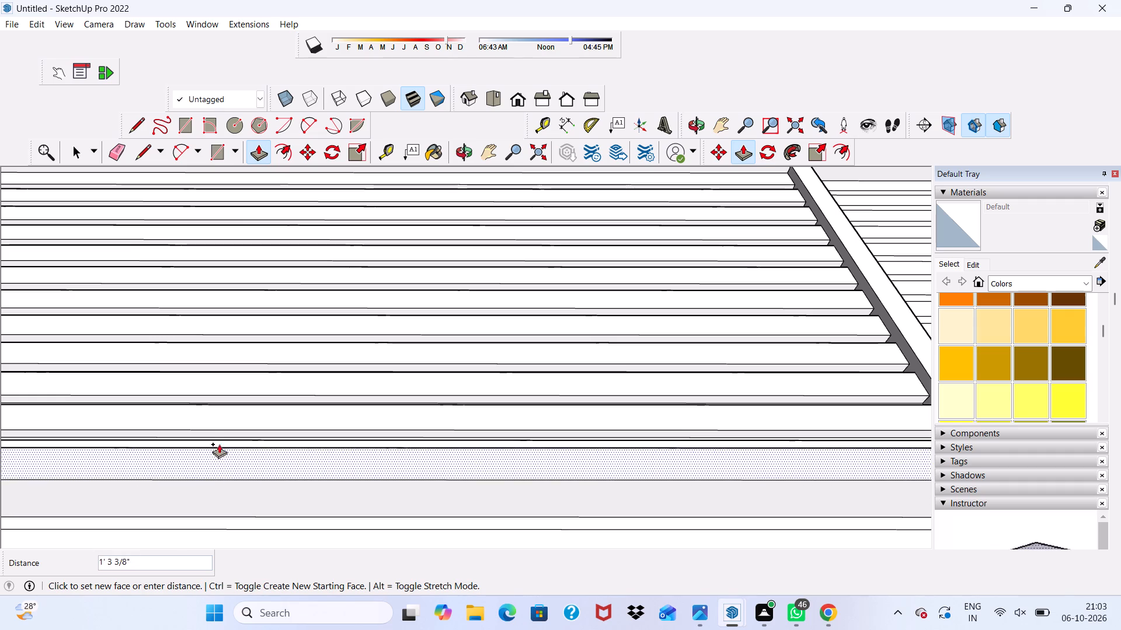
left_click(219, 408)
Push/Pull the last three flat strips at the bottom of the end bay outward 3".
scroll(222, 477, "down", 8)
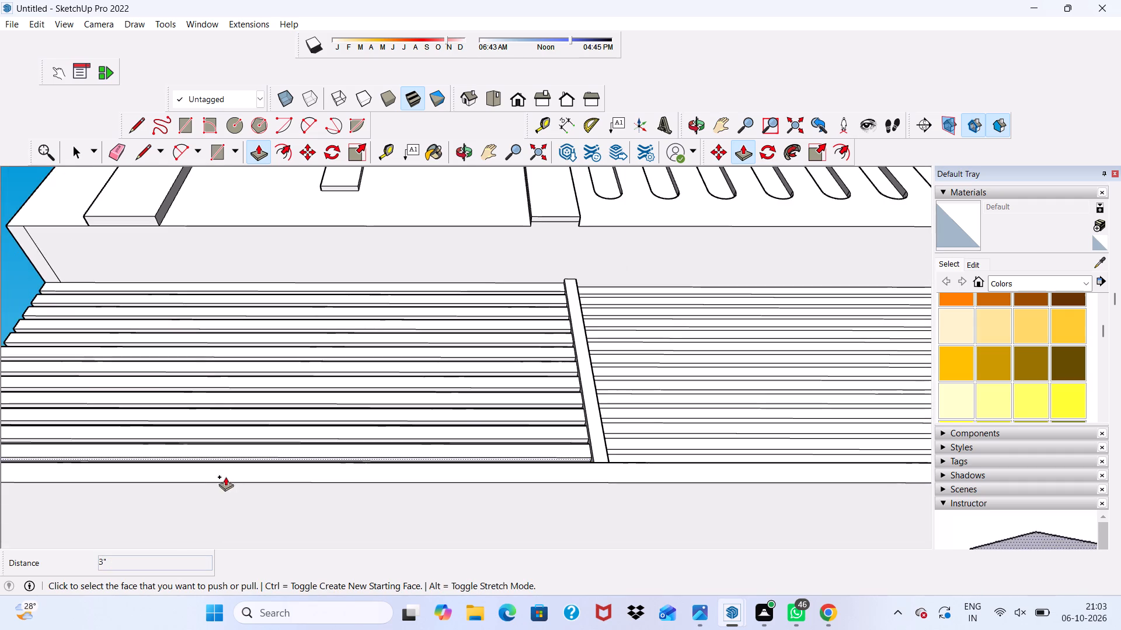
scroll(218, 443, "up", 1)
key("0")
key("0")
key("0")
key("0")
key("0")
key("0")
key("0")
key("0")
key("0")
middle_click_drag(217, 469, 216, 542)
scroll(223, 407, "down", 2)
scroll(223, 407, "up", 1)
scroll(223, 407, "down", 1)
scroll(224, 407, "up", 2)
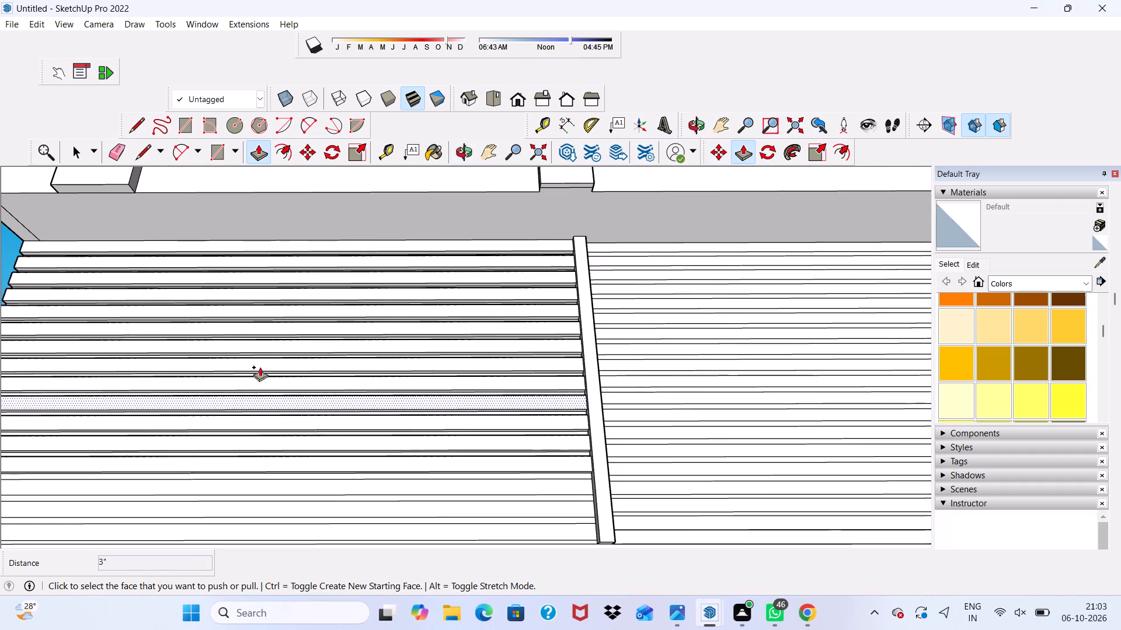
scroll(260, 372, "down", 7)
scroll(267, 460, "up", 1)
scroll(272, 464, "down", 1)
scroll(292, 478, "up", 4)
scroll(292, 478, "down", 2)
key("0")
middle_click_drag(292, 477, 283, 552)
scroll(262, 526, "up", 4)
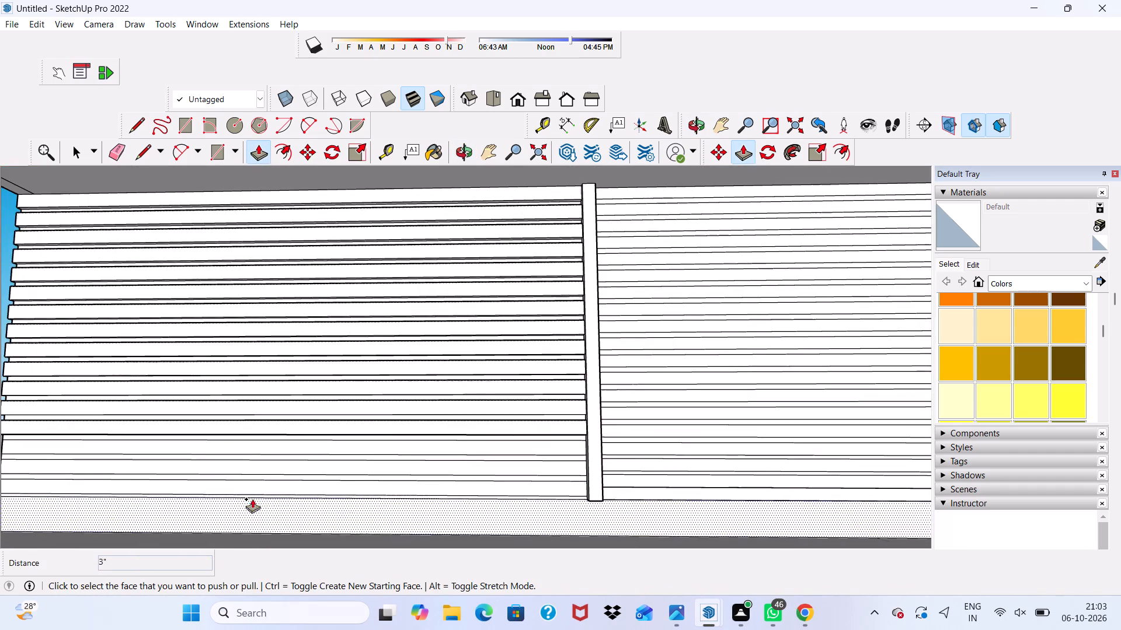
scroll(208, 437, "up", 6)
left_click(197, 449)
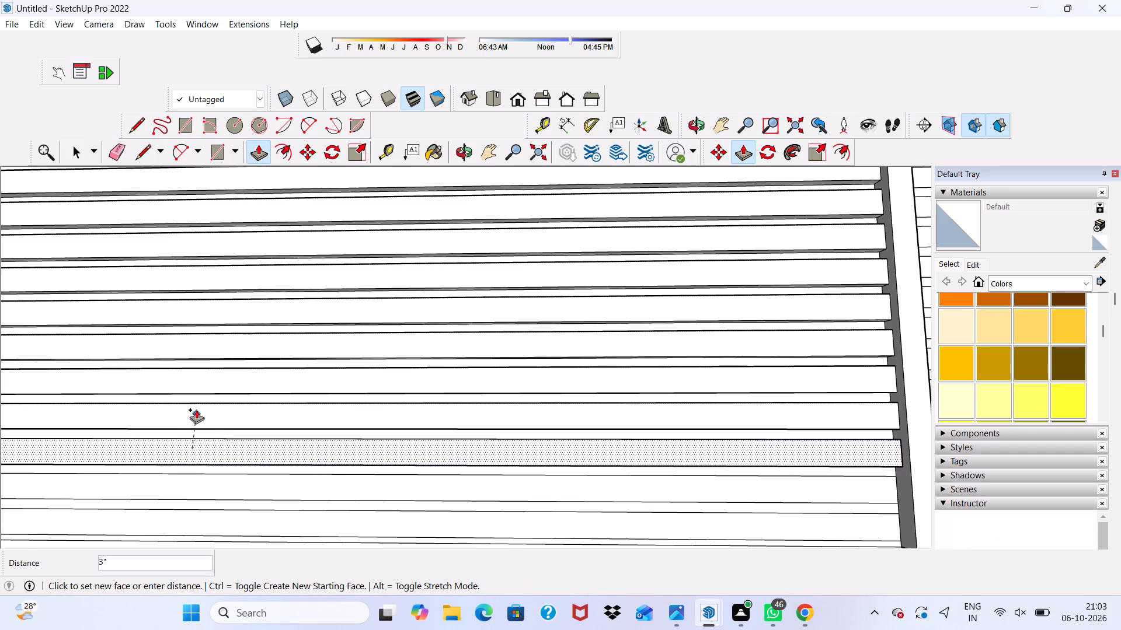
left_click(196, 407)
scroll(199, 482, "up", 1)
left_click(199, 482)
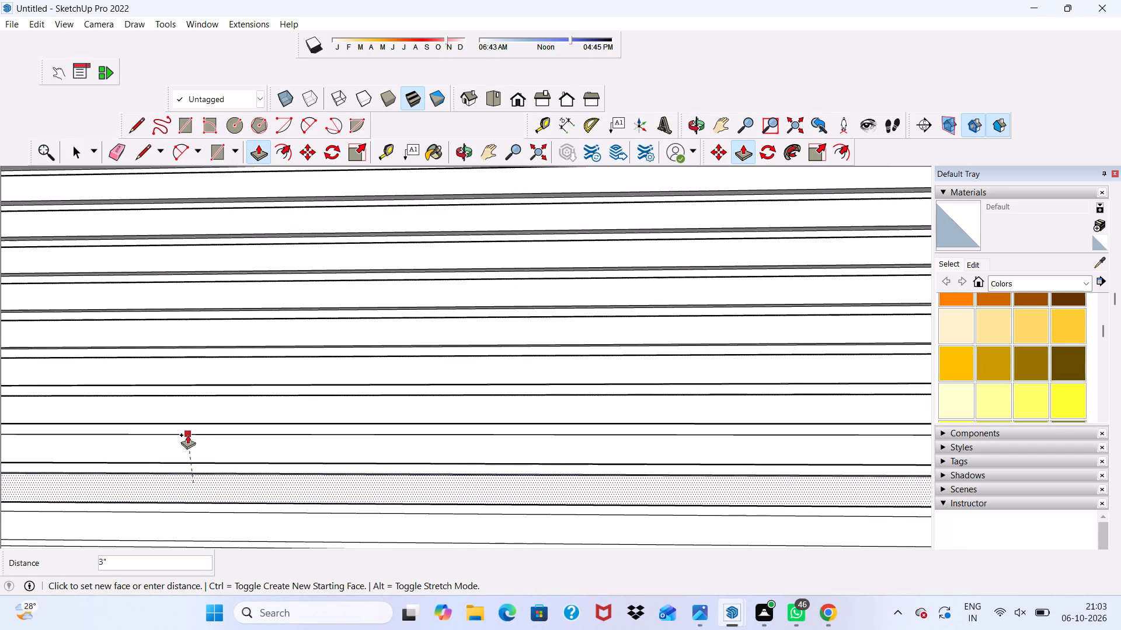
left_click(187, 432)
left_click(209, 513)
left_click(207, 478)
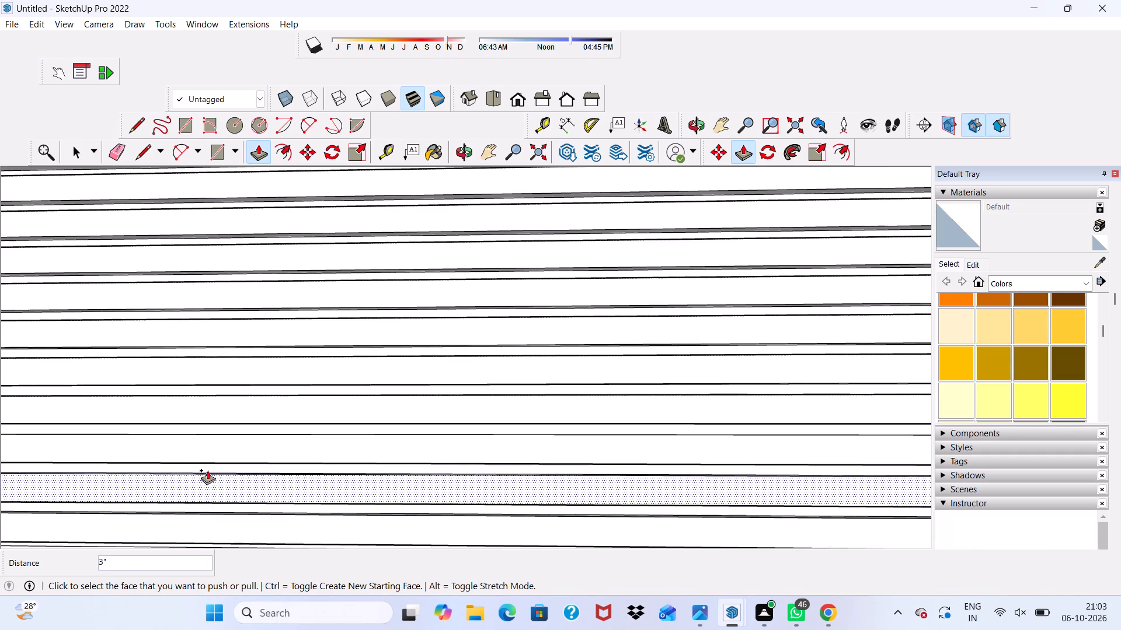
Inspect the end bay's raised strips from oblique angles, including where they meet the vertical strip.
scroll(207, 470, "down", 3)
scroll(220, 464, "up", 1)
scroll(237, 439, "down", 2)
scroll(236, 513, "down", 1)
scroll(247, 462, "down", 4)
key("0")
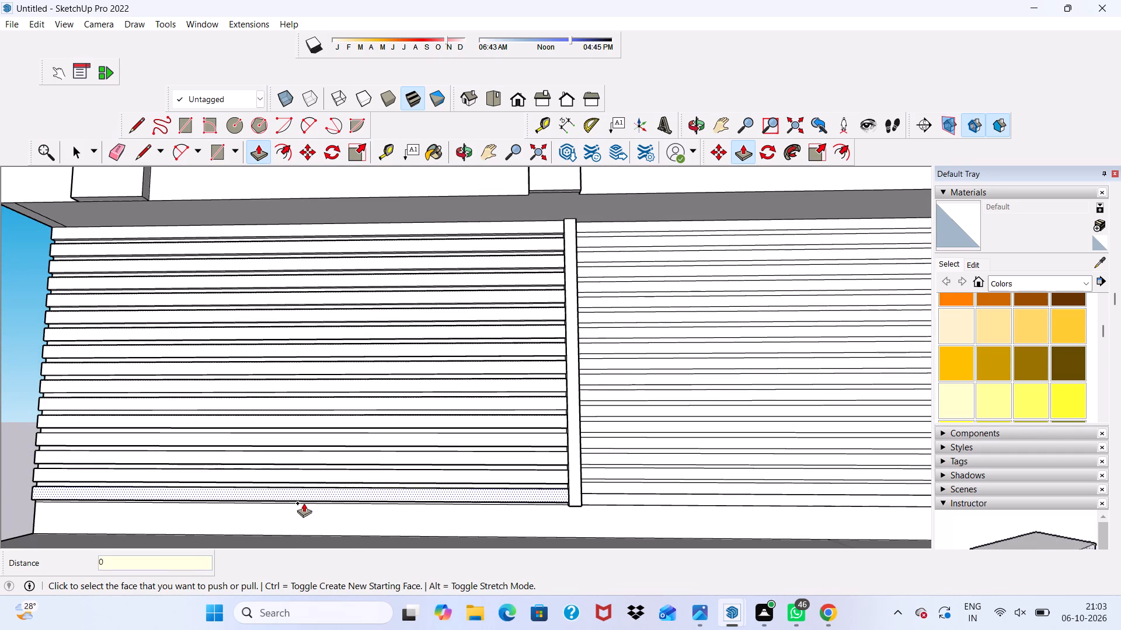
middle_click_drag(300, 538, 103, 618)
middle_click(102, 618)
scroll(434, 432, "up", 1)
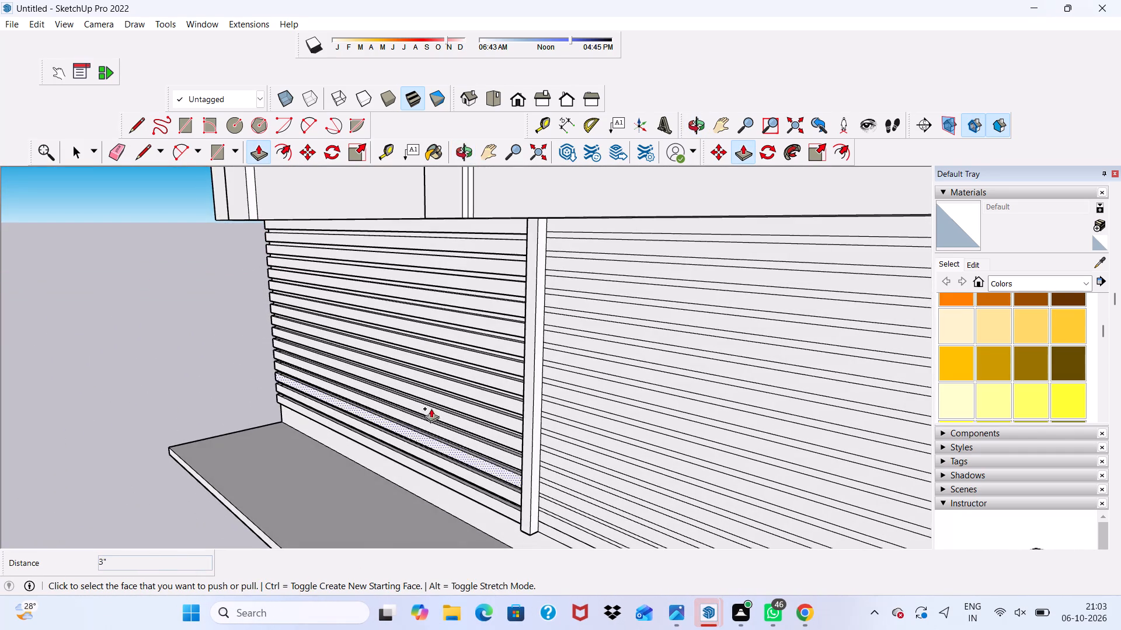
scroll(431, 408, "up", 4)
scroll(478, 315, "down", 1)
scroll(479, 311, "up", 4)
middle_click_drag(556, 276, 479, 338)
key("0")
key("0")
key("0")
key("0")
key("0")
key("0")
key("0")
key("0")
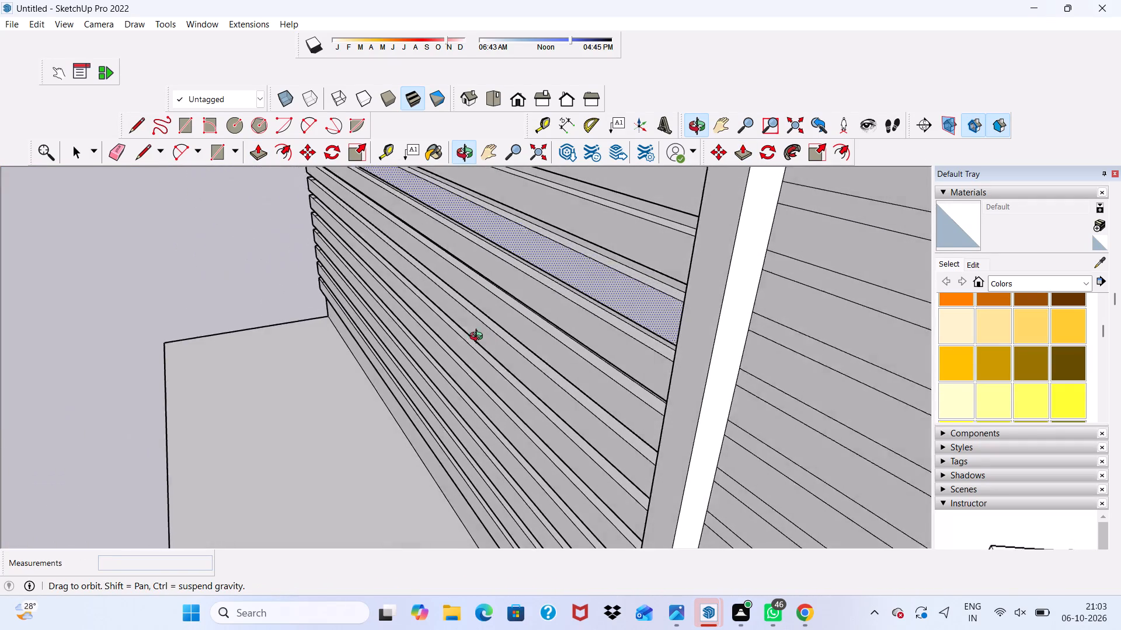
middle_click_drag(479, 338, 431, 331)
Push/Pull the top horizontal strip of the adjoining bay, past the vertical strip, outward 3".
scroll(413, 318, "down", 9)
key("0")
key("0")
key("0")
key("0")
key("0")
key("0")
middle_click_drag(352, 358, 593, 243)
middle_click_drag(586, 246, 570, 254)
scroll(429, 300, "up", 11)
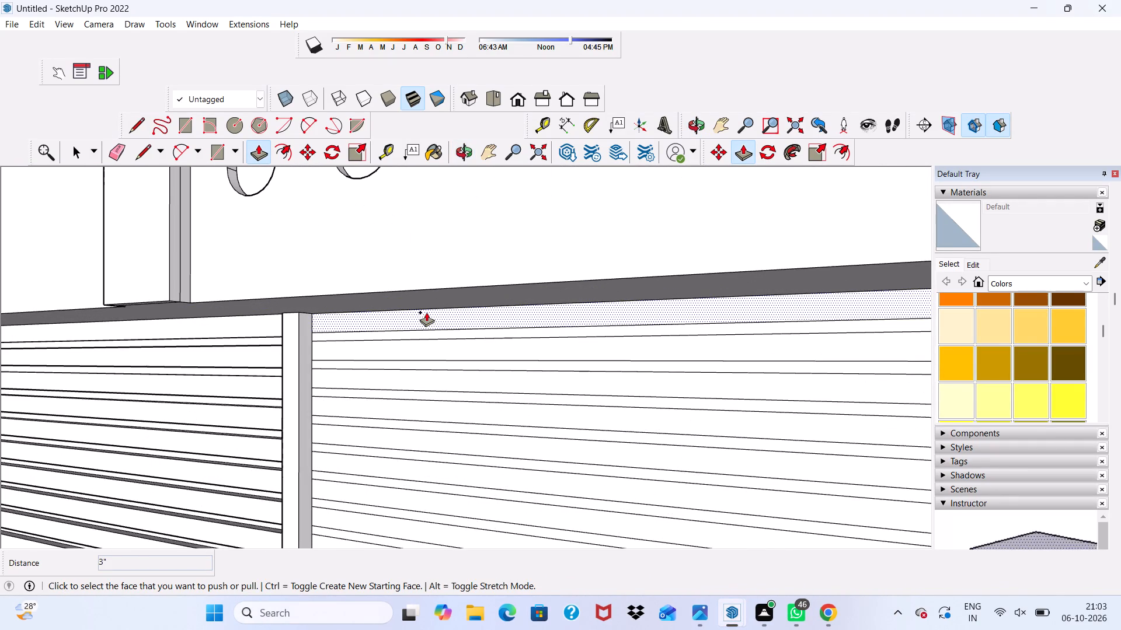
left_click(426, 312)
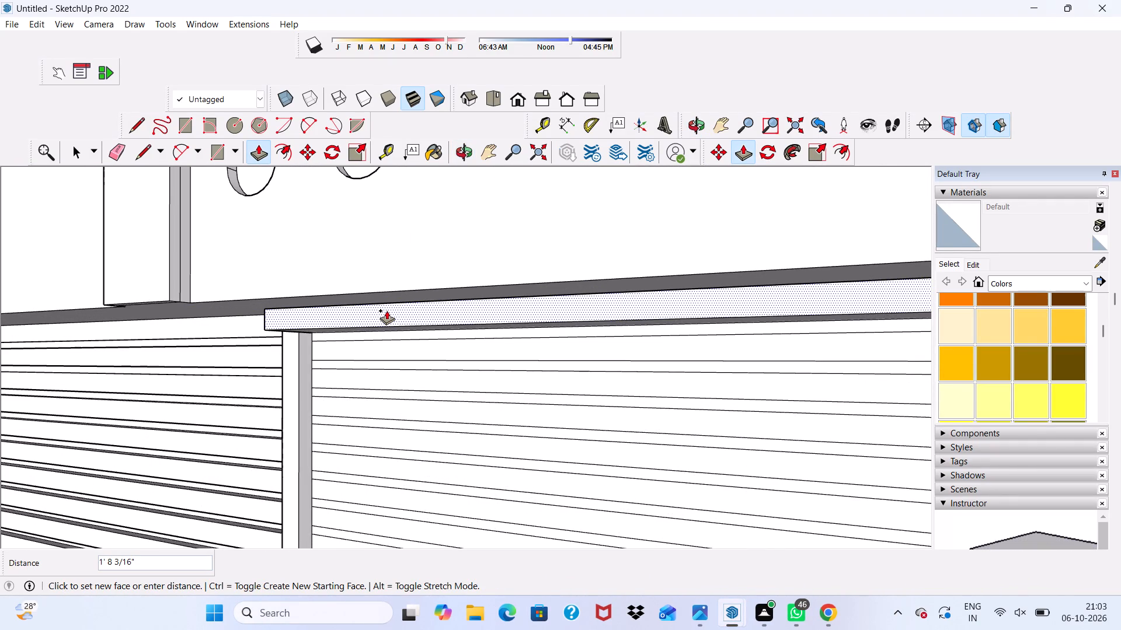
key("3")
key("BackSpace")
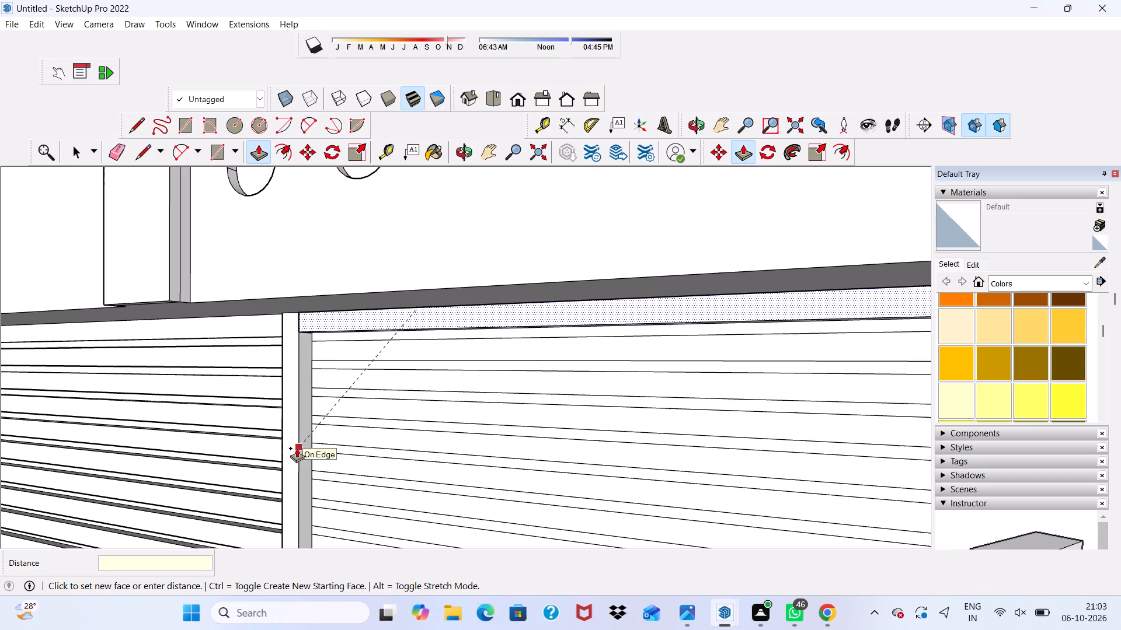
key("3")
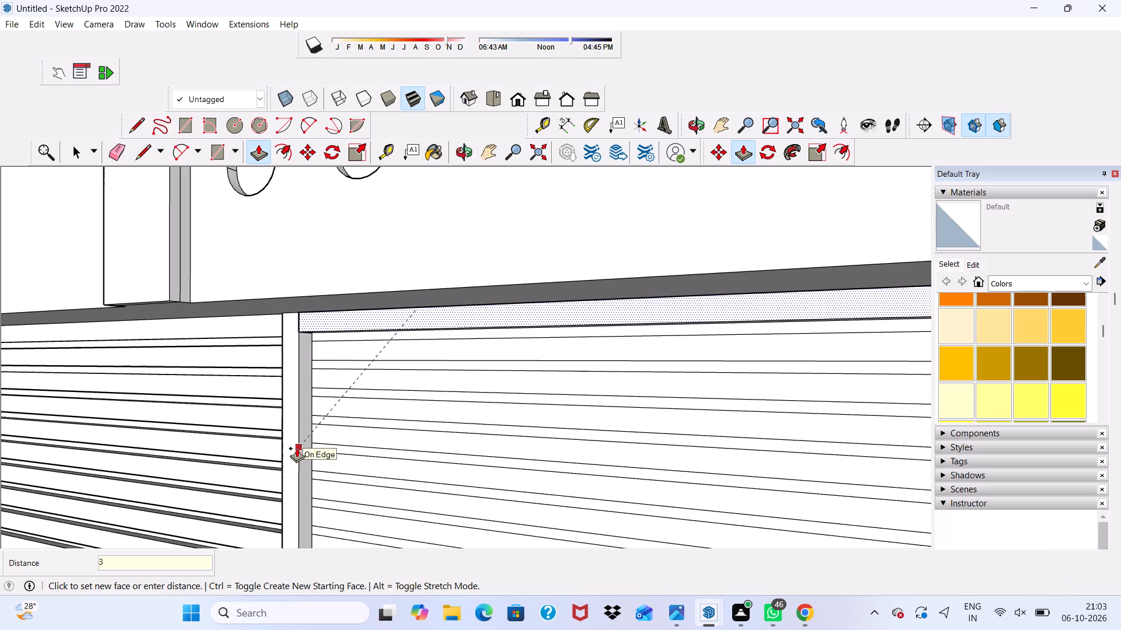
key("shift+quotedbl")
key("Return")
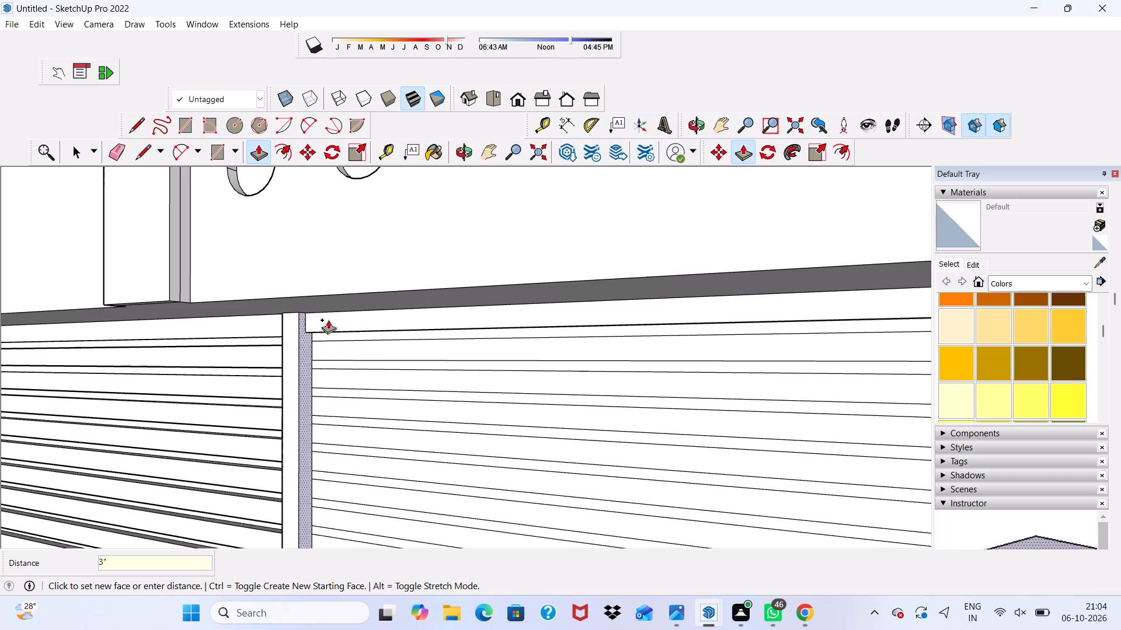
Push/Pull the second and third strips from the top of the adjoining bay outward 3".
scroll(323, 345, "down", 1)
scroll(324, 355, "up", 8)
left_click(326, 345)
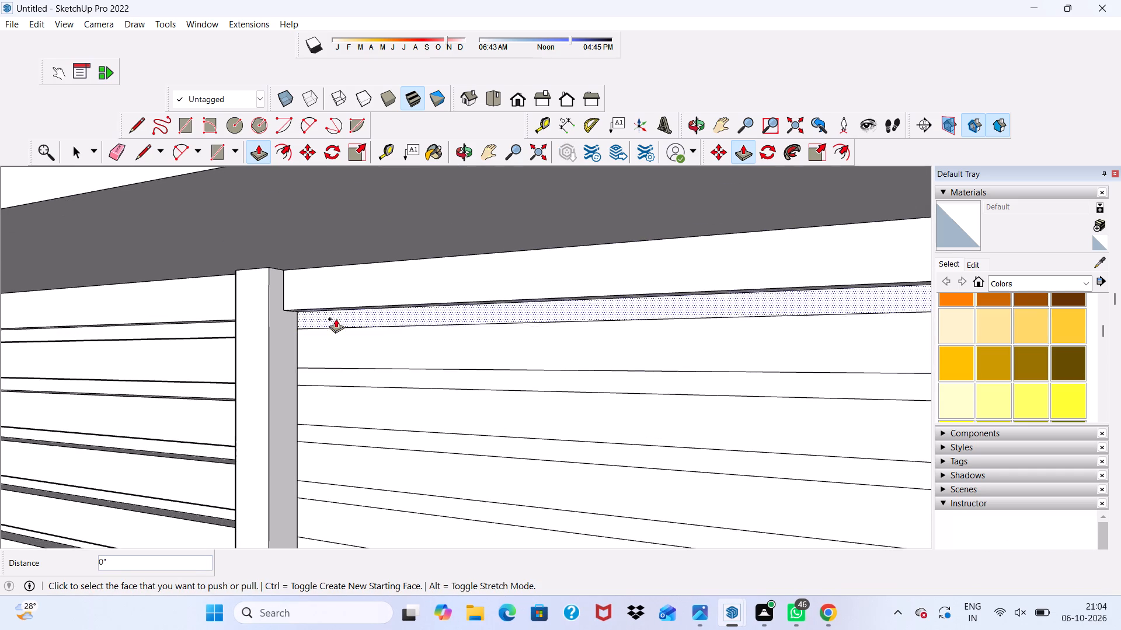
scroll(322, 338, "up", 3)
left_click(320, 345)
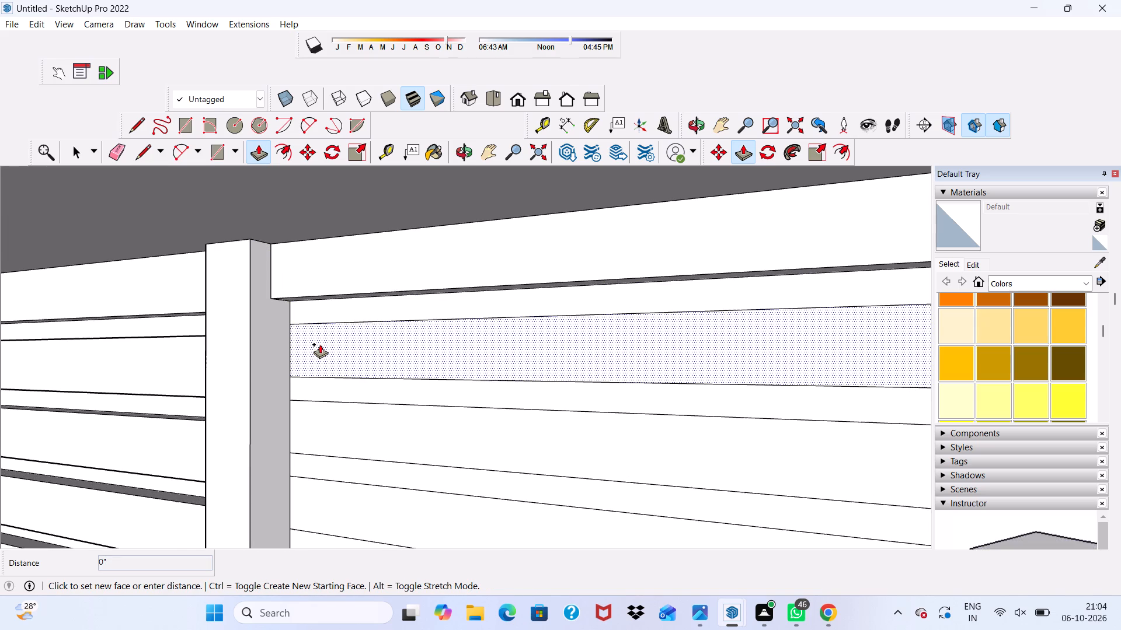
scroll(308, 347, "up", 1)
left_click(305, 283)
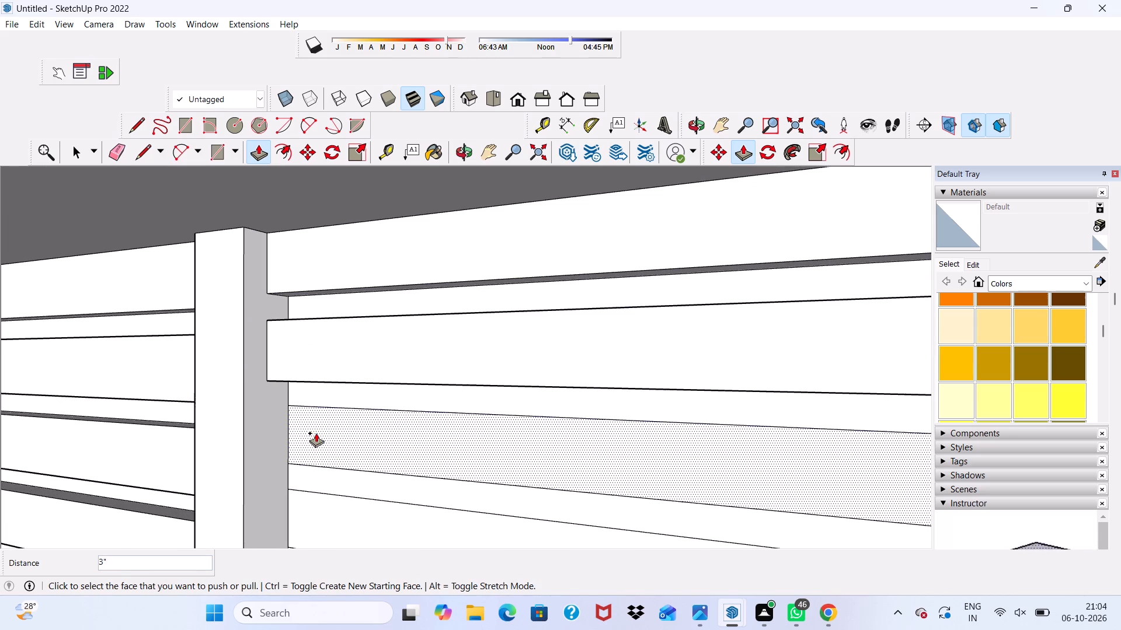
left_click(316, 433)
left_click(300, 368)
Push/Pull the fourth and fifth strips from the top of the adjoining bay outward 3".
scroll(302, 346, "down", 3)
scroll(302, 346, "up", 2)
scroll(302, 346, "down", 3)
scroll(351, 314, "up", 1)
scroll(350, 326, "down", 3)
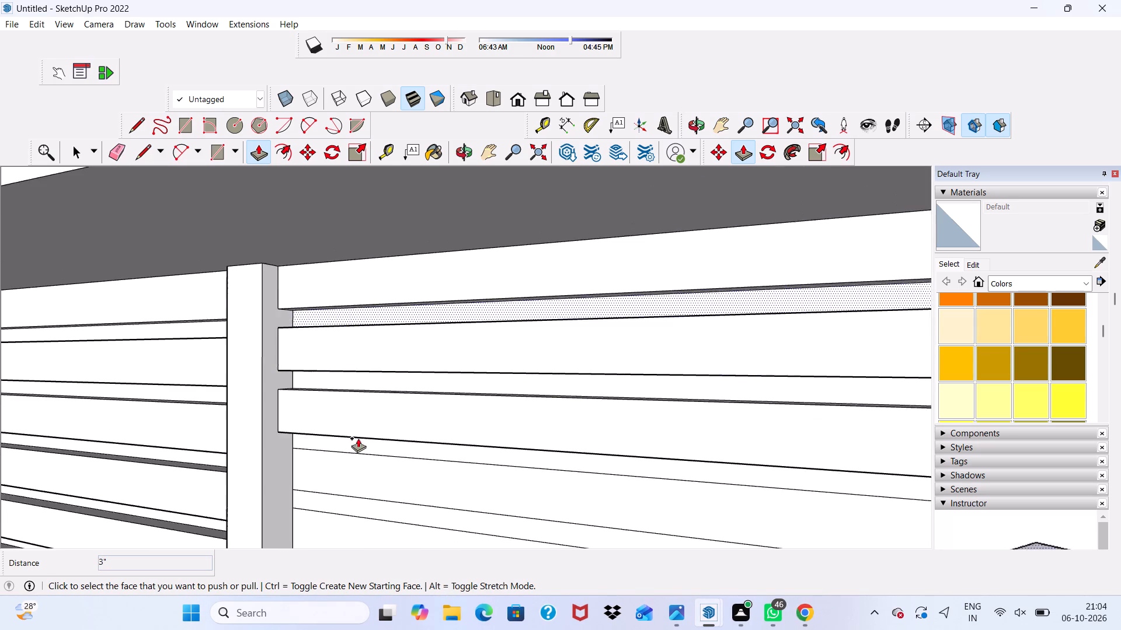
left_click(342, 461)
left_click(329, 411)
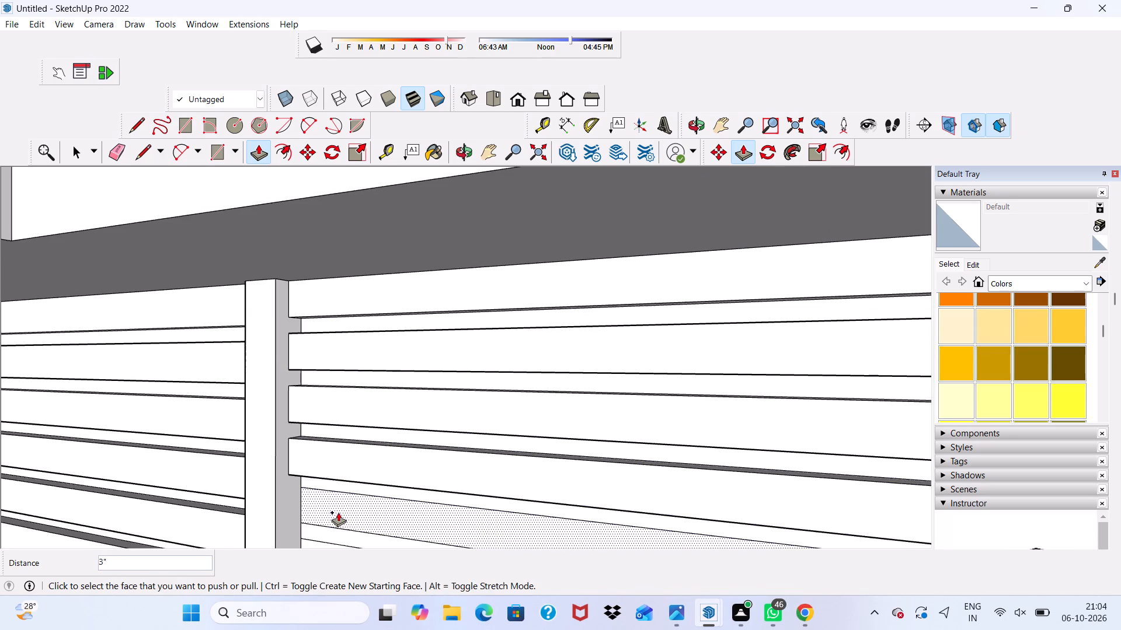
left_click(337, 509)
left_click(325, 461)
Push/Pull the sixth, seventh and eighth strips from the top of the adjoining bay outward 3".
scroll(336, 432, "down", 2)
scroll(337, 431, "up", 3)
scroll(339, 430, "down", 6)
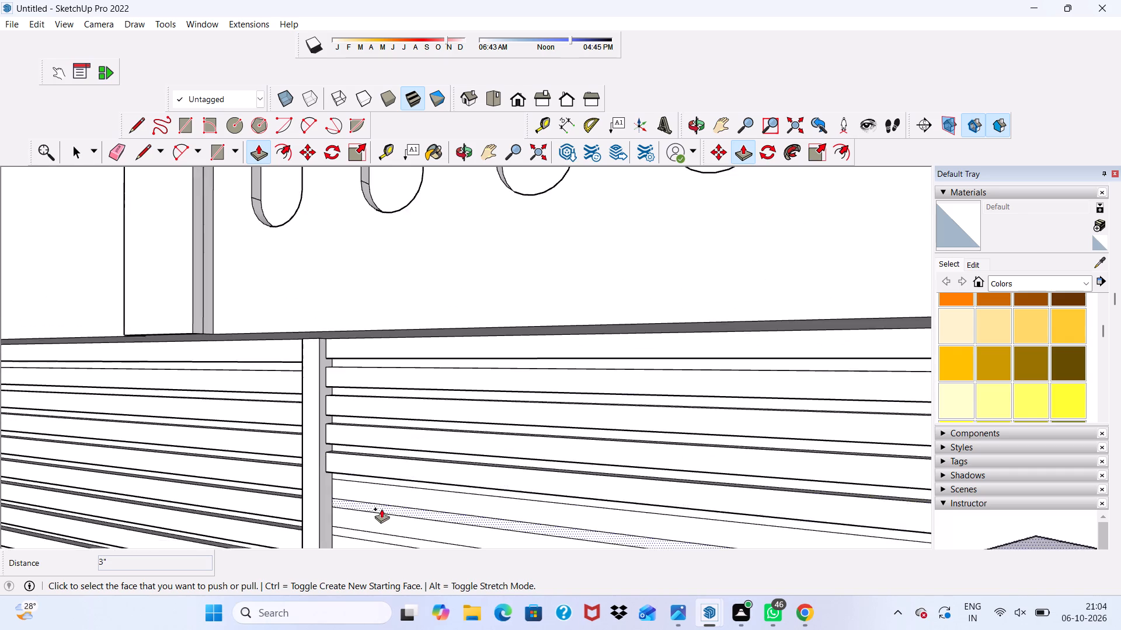
scroll(381, 509, "up", 4)
left_click(372, 485)
left_click(348, 436)
scroll(348, 437, "up", 1)
scroll(348, 437, "down", 5)
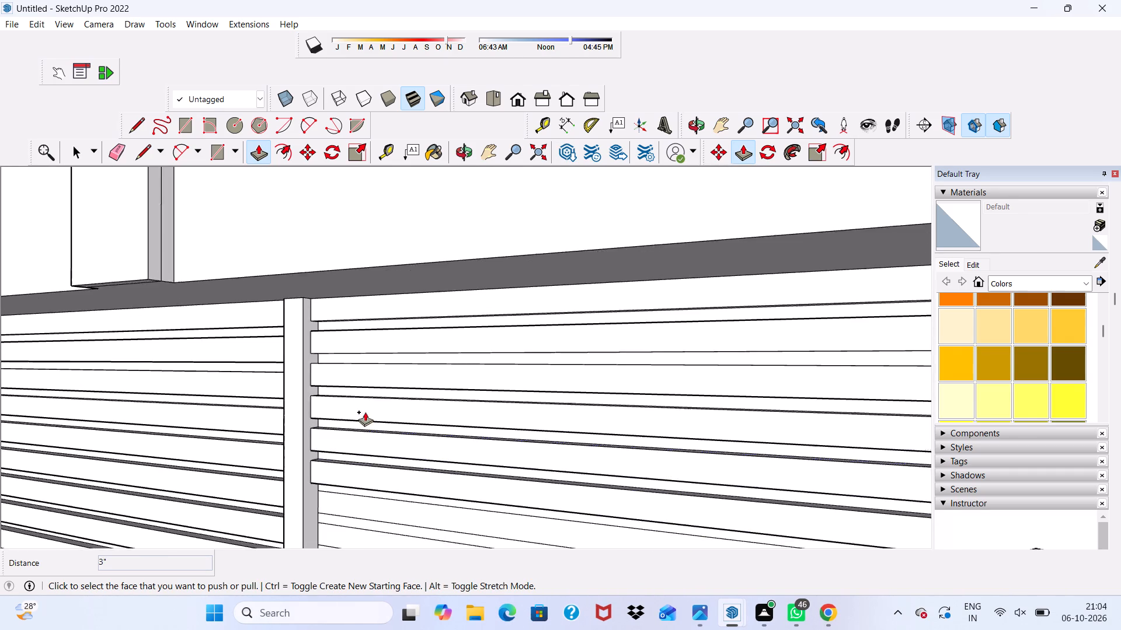
scroll(365, 412, "down", 4)
scroll(377, 497, "up", 4)
left_click(377, 459)
left_click(350, 437)
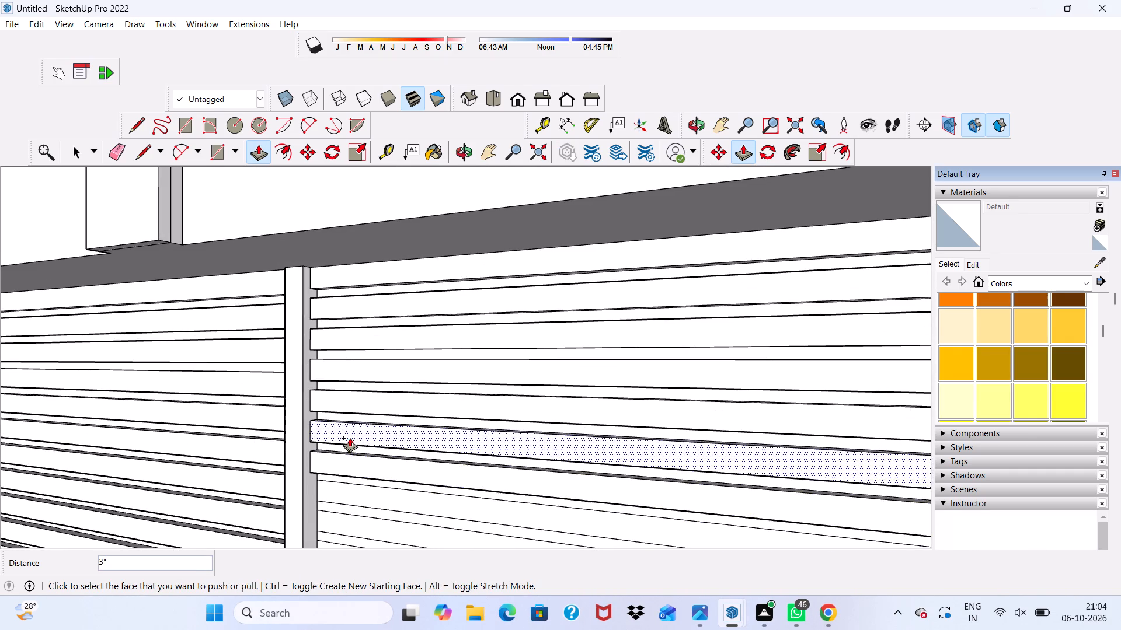
left_click(373, 492)
left_click(330, 464)
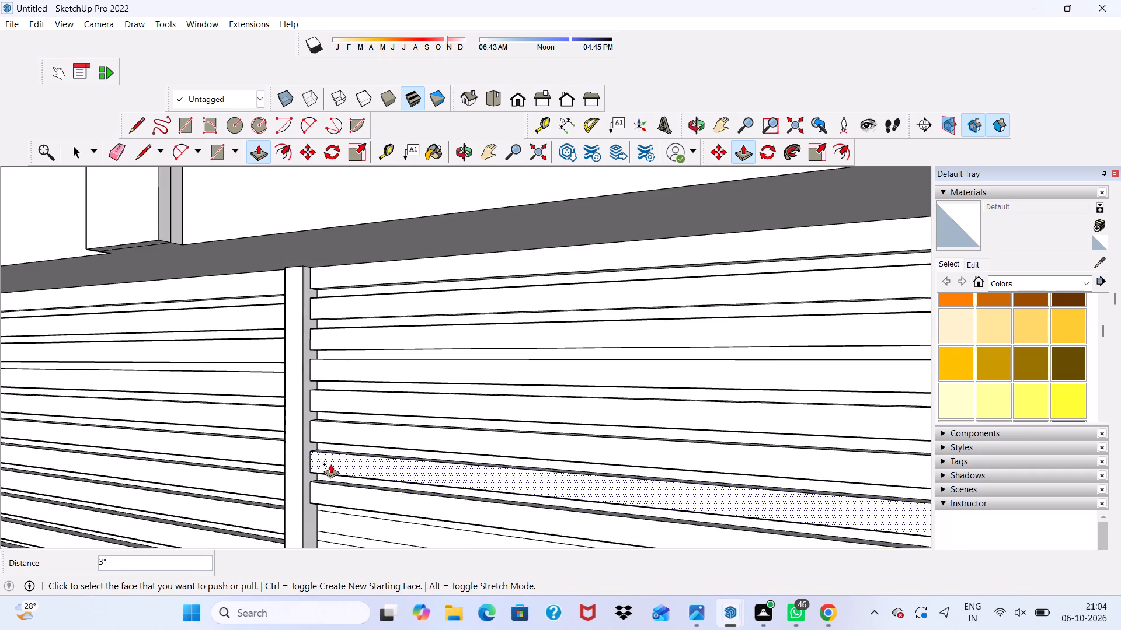
Push/Pull the ninth and tenth strips from the top of the adjoining bay outward 3".
scroll(330, 464, "down", 6)
scroll(387, 443, "up", 1)
scroll(387, 443, "down", 1)
scroll(387, 446, "up", 2)
scroll(387, 451, "down", 7)
scroll(383, 493, "up", 14)
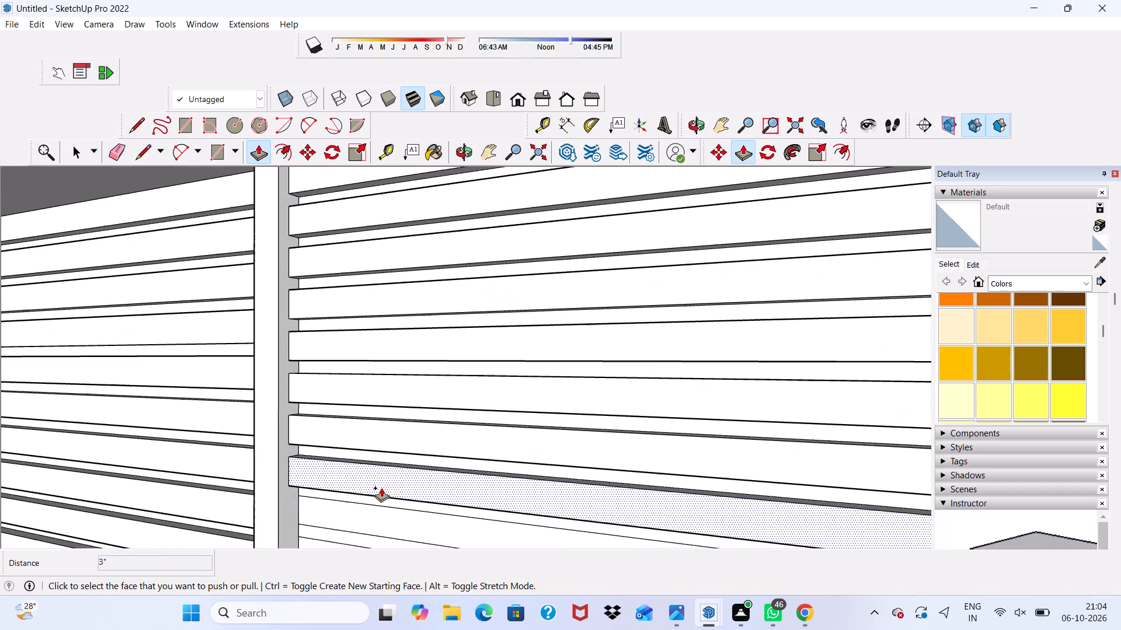
left_click(349, 506)
left_click(330, 470)
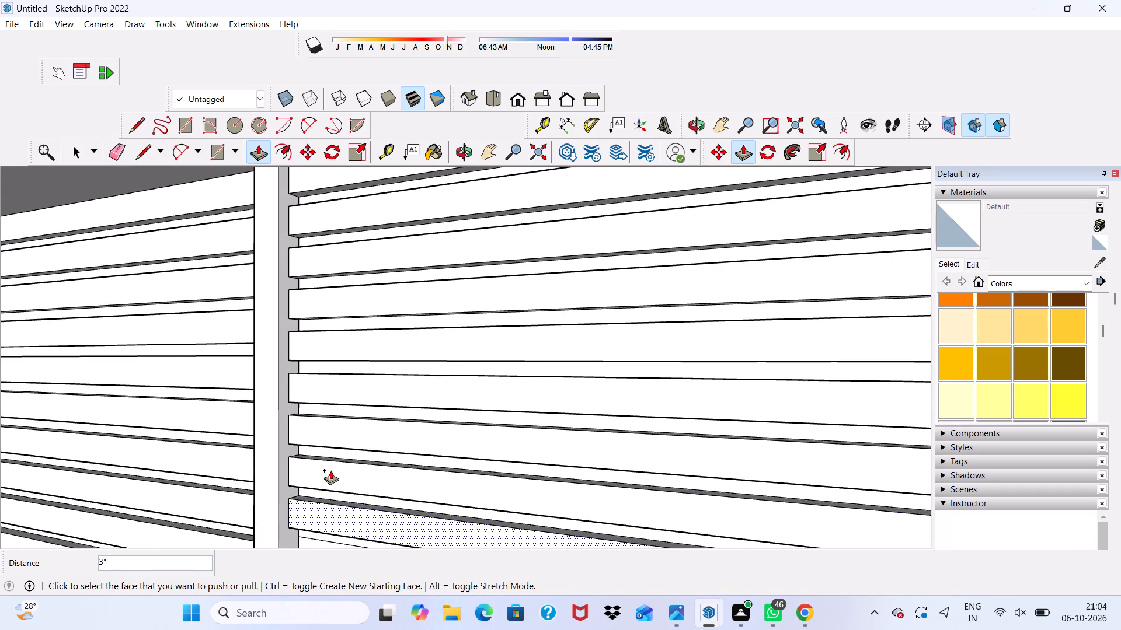
scroll(330, 470, "down", 6)
scroll(423, 369, "up", 1)
scroll(422, 372, "down", 1)
scroll(422, 376, "up", 1)
scroll(422, 380, "down", 5)
scroll(374, 498, "up", 9)
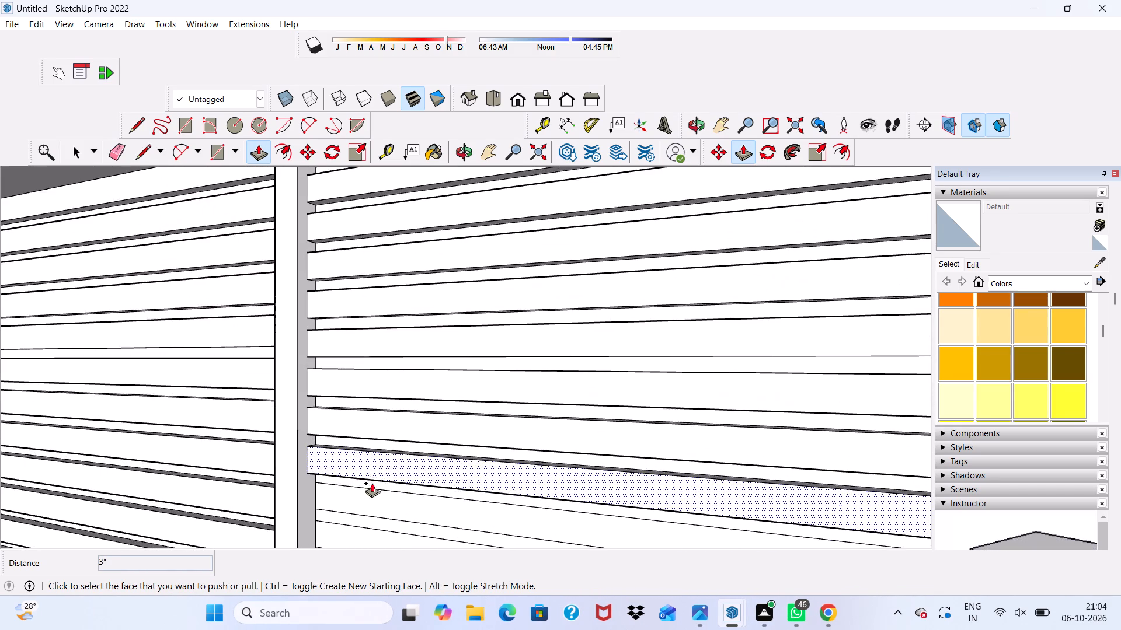
left_click(366, 493)
key("0")
left_click(356, 457)
Push/Pull the next two flat strips below the raised ones in the adjoining bay outward 3".
scroll(356, 458, "down", 2)
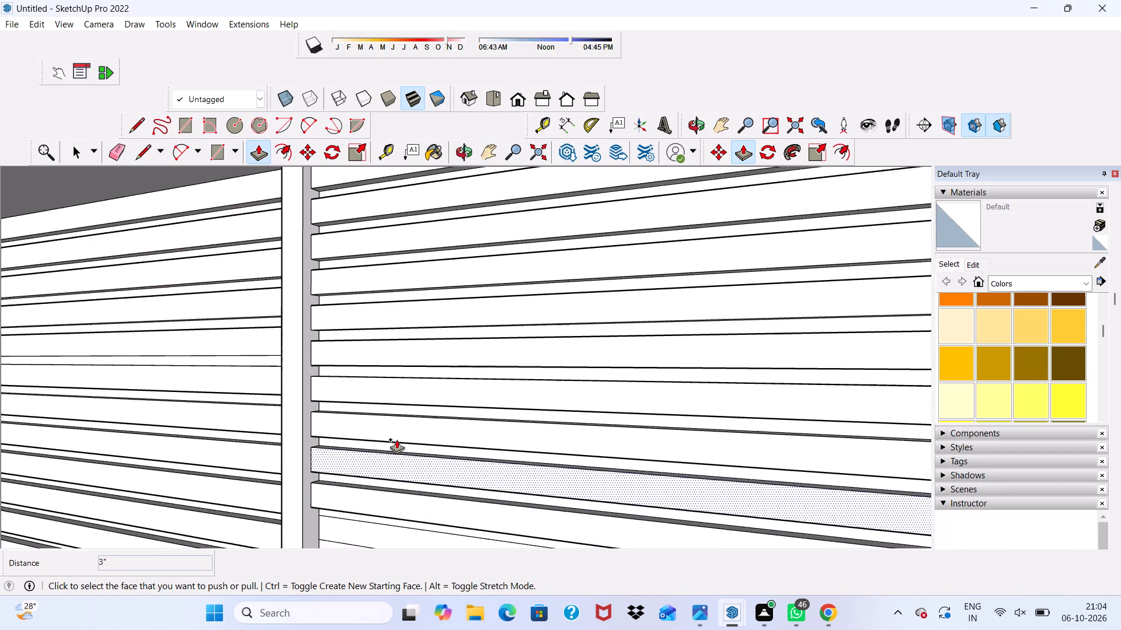
scroll(396, 439, "down", 9)
scroll(392, 482, "up", 8)
left_click(392, 468)
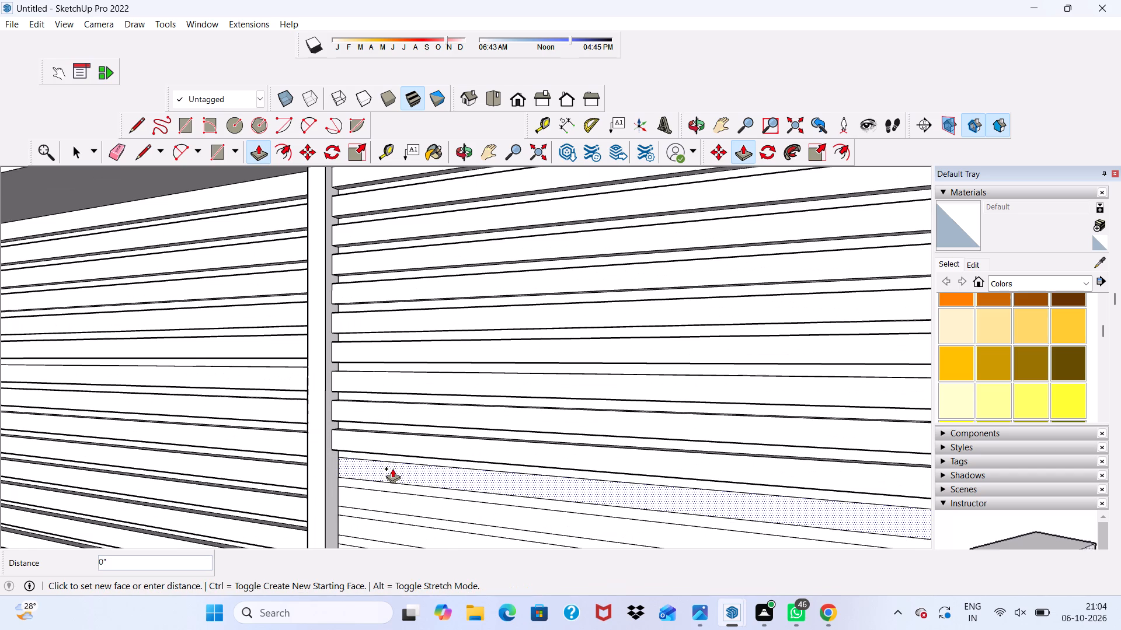
left_click(392, 435)
left_click(399, 498)
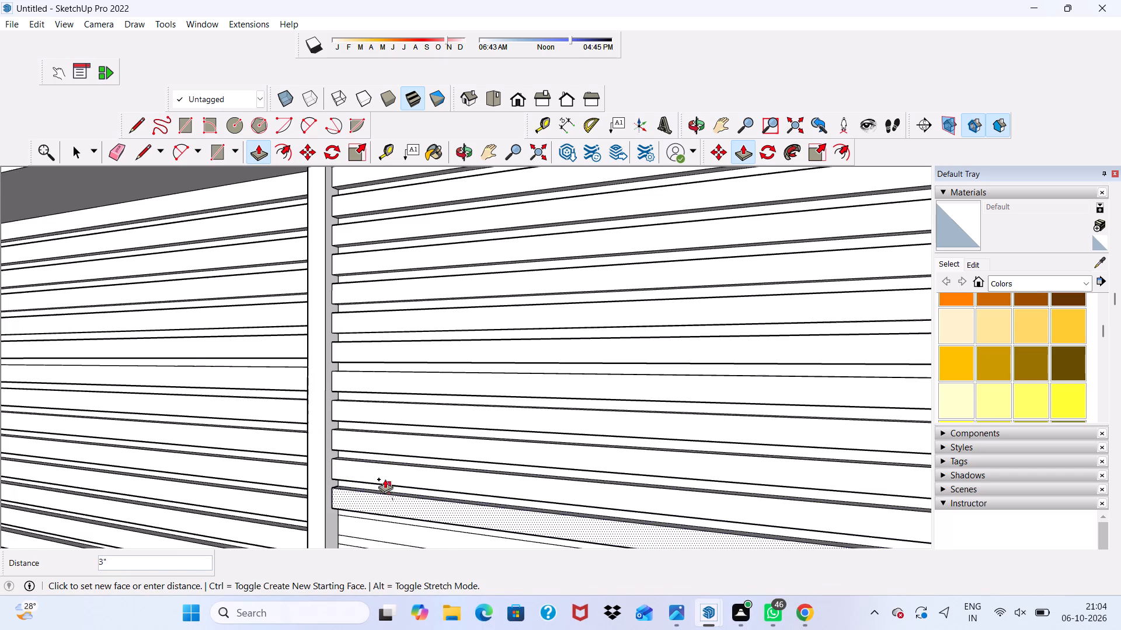
left_click(385, 467)
Push/Pull the next two flat strips below the raised ones in the adjoining bay outward 3".
scroll(385, 468, "down", 6)
scroll(437, 414, "up", 1)
scroll(438, 414, "down", 8)
scroll(429, 512, "up", 18)
left_click(413, 435)
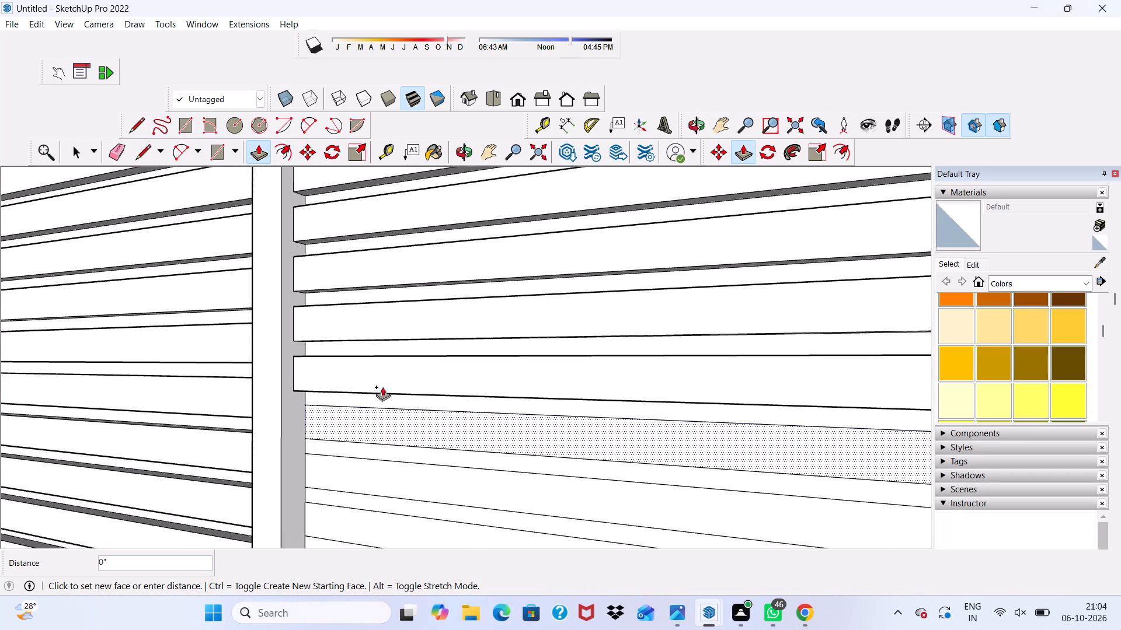
left_click(377, 369)
left_click(367, 473)
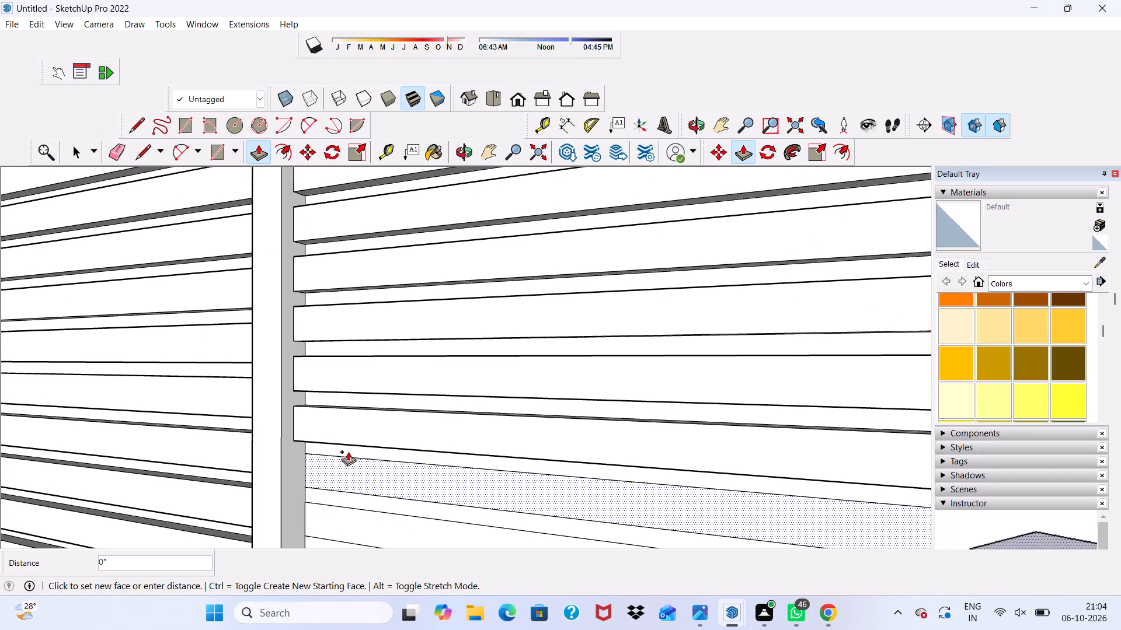
left_click(335, 422)
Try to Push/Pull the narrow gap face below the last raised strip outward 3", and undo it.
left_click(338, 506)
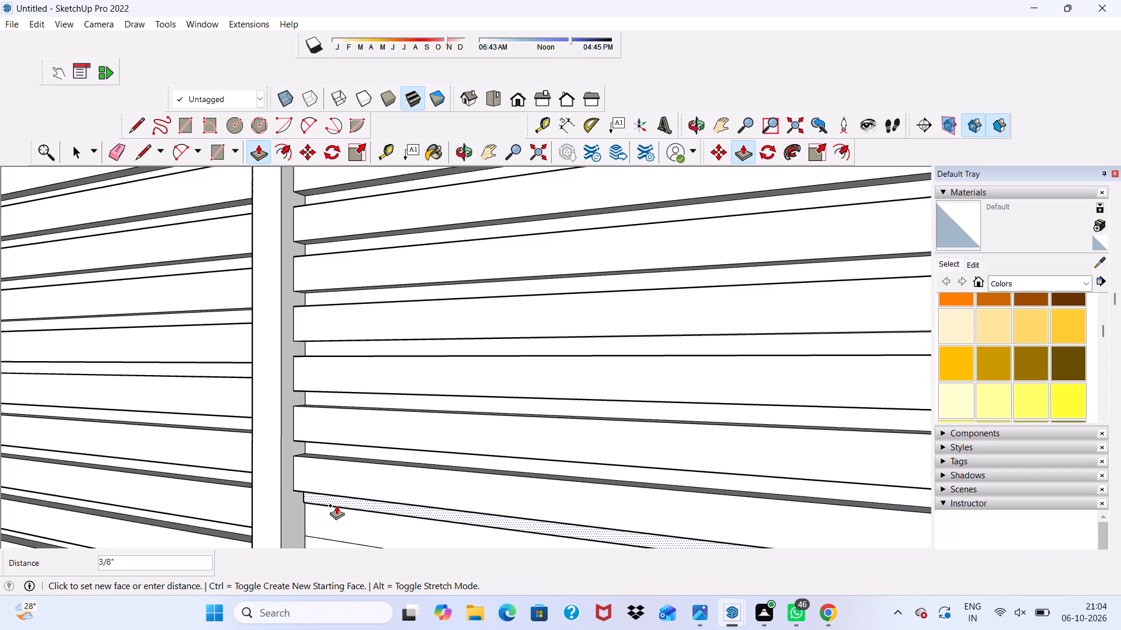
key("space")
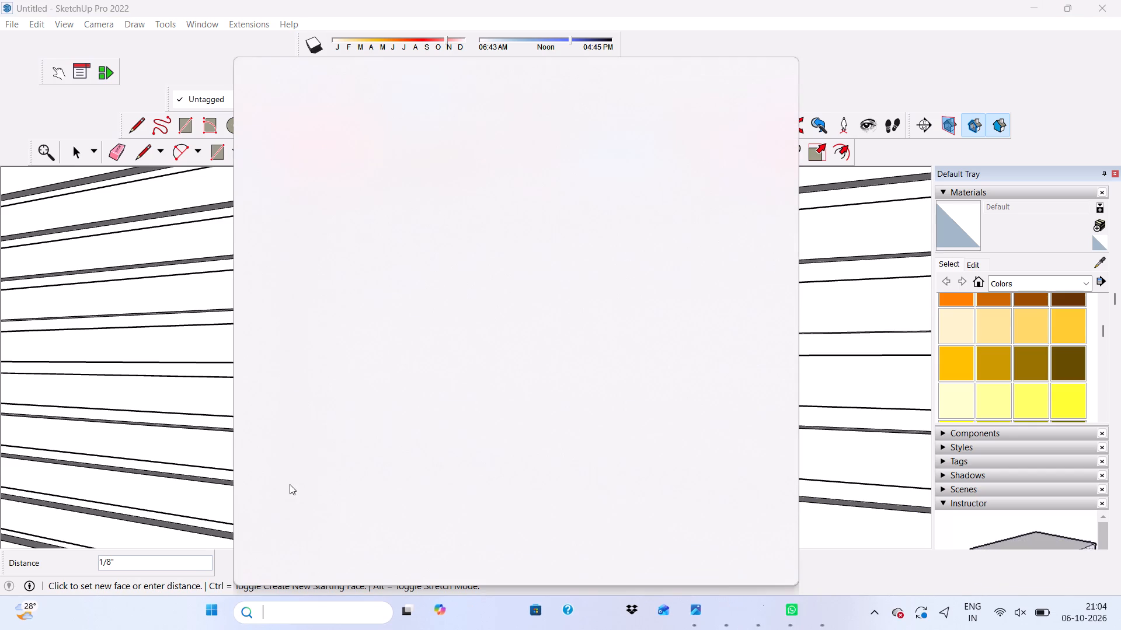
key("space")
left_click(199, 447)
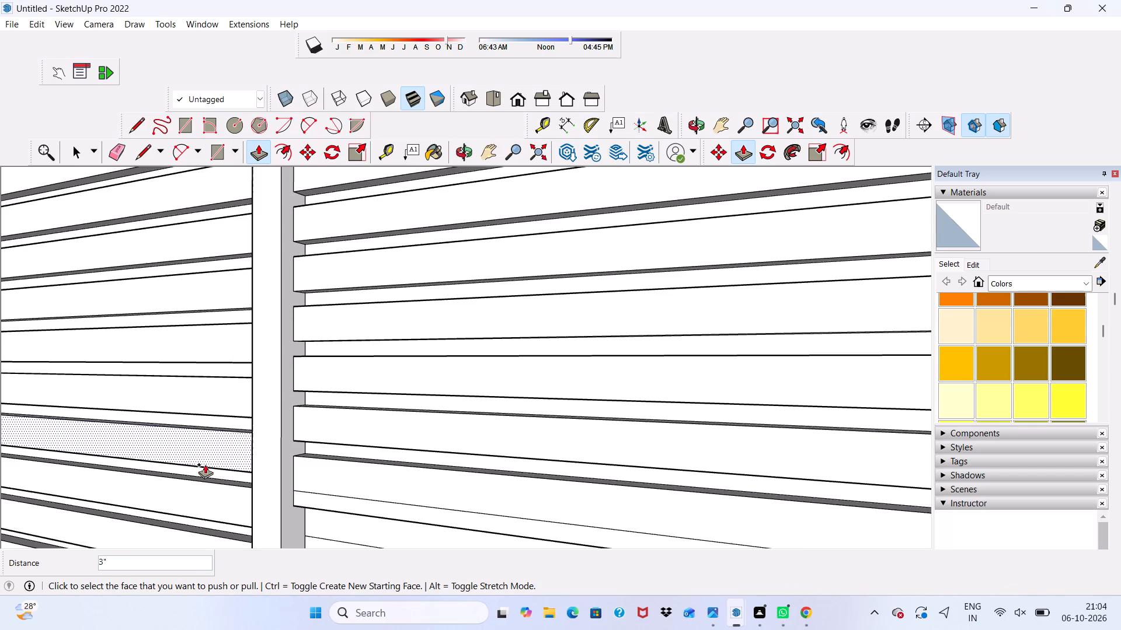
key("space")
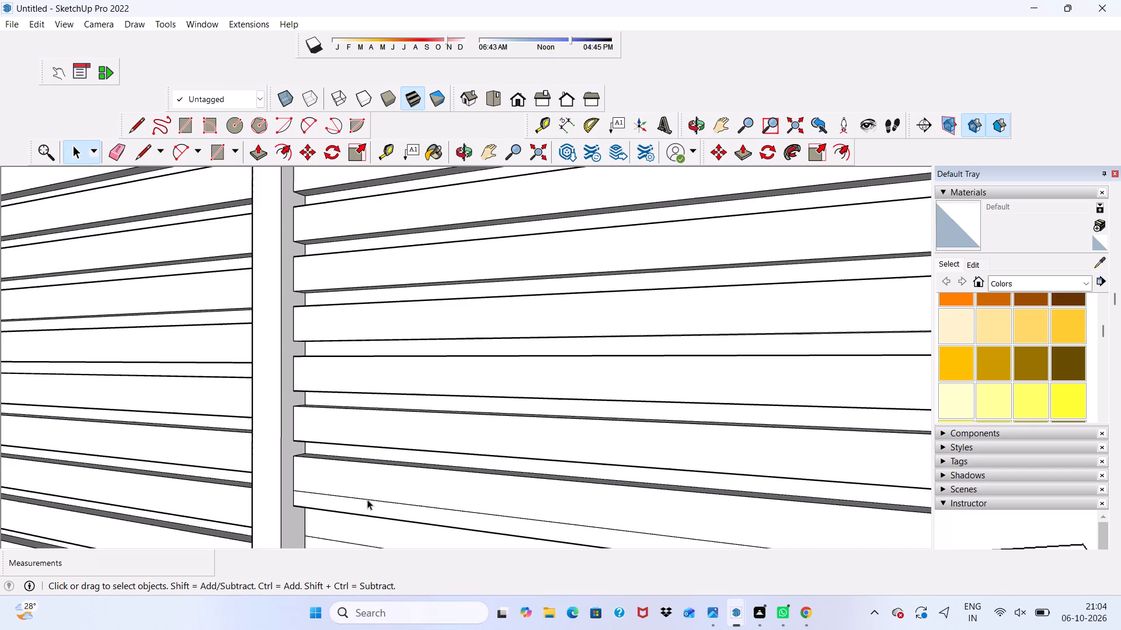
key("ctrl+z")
Push/Pull the following two flat strips of the adjoining bay outward 3", leaving the narrow gaps between them flat.
left_click(349, 521)
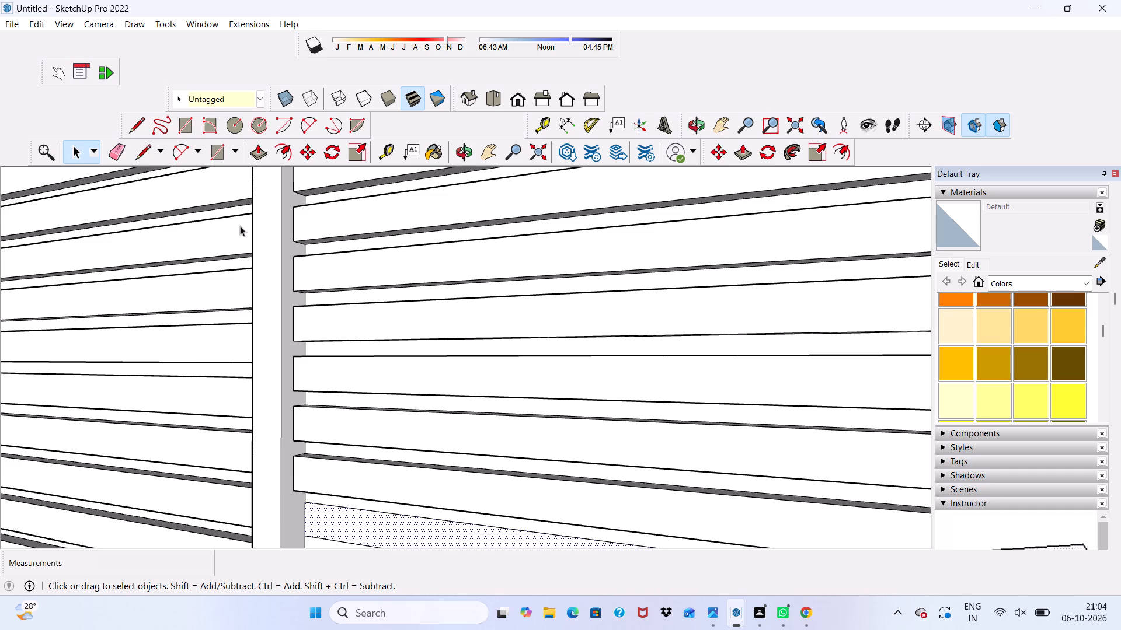
left_click(259, 152)
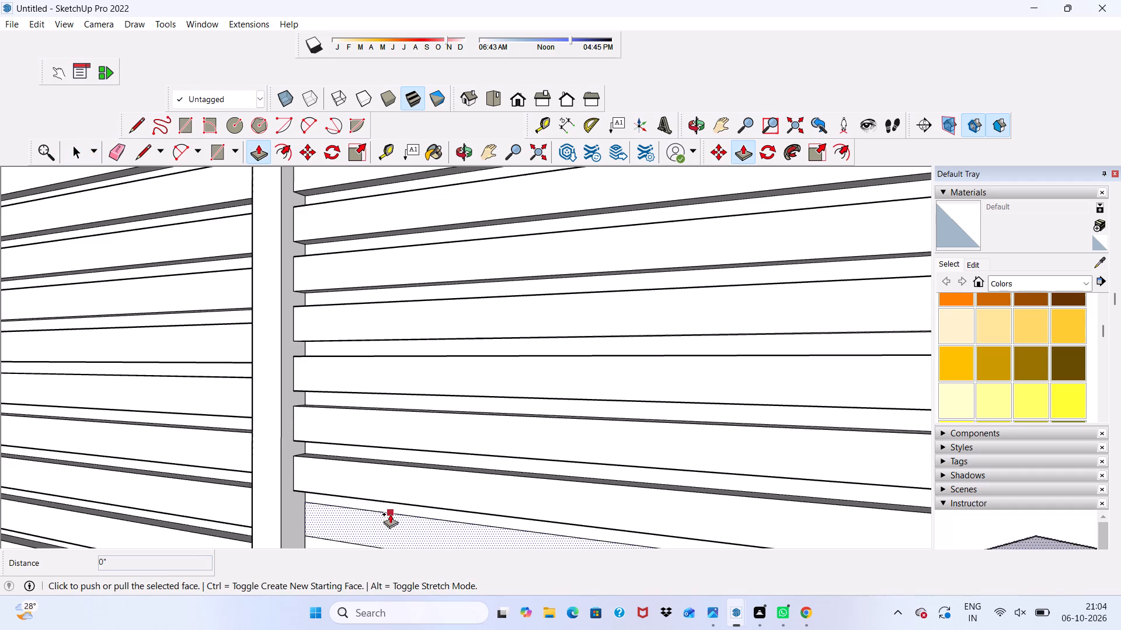
left_click(387, 518)
left_click(344, 472)
scroll(372, 430, "down", 9)
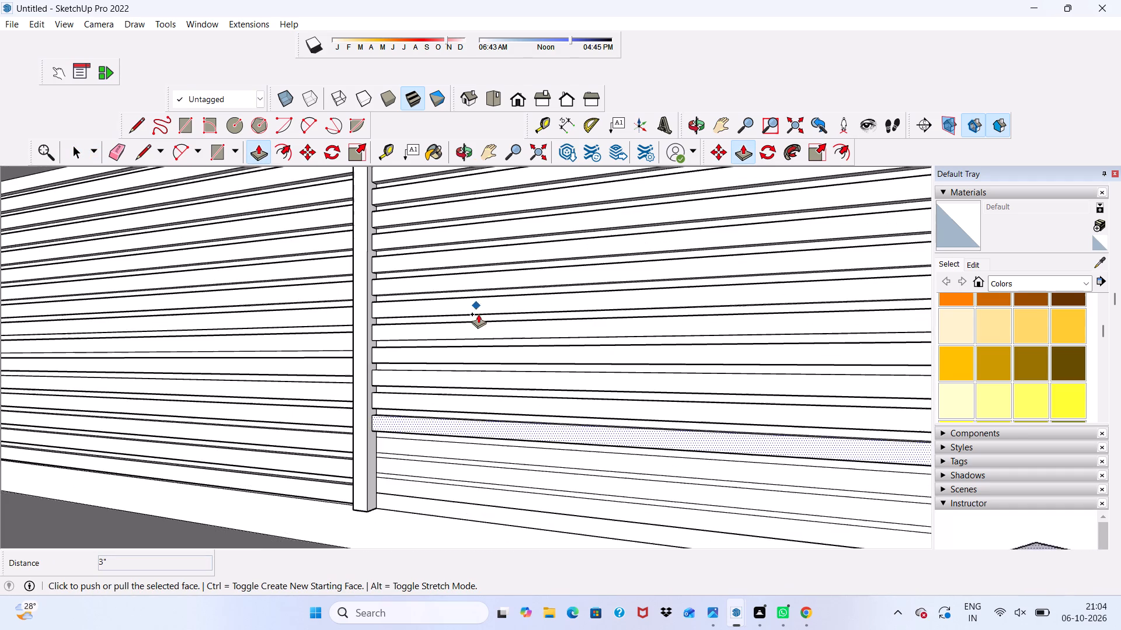
scroll(471, 317, "down", 2)
scroll(425, 435, "up", 5)
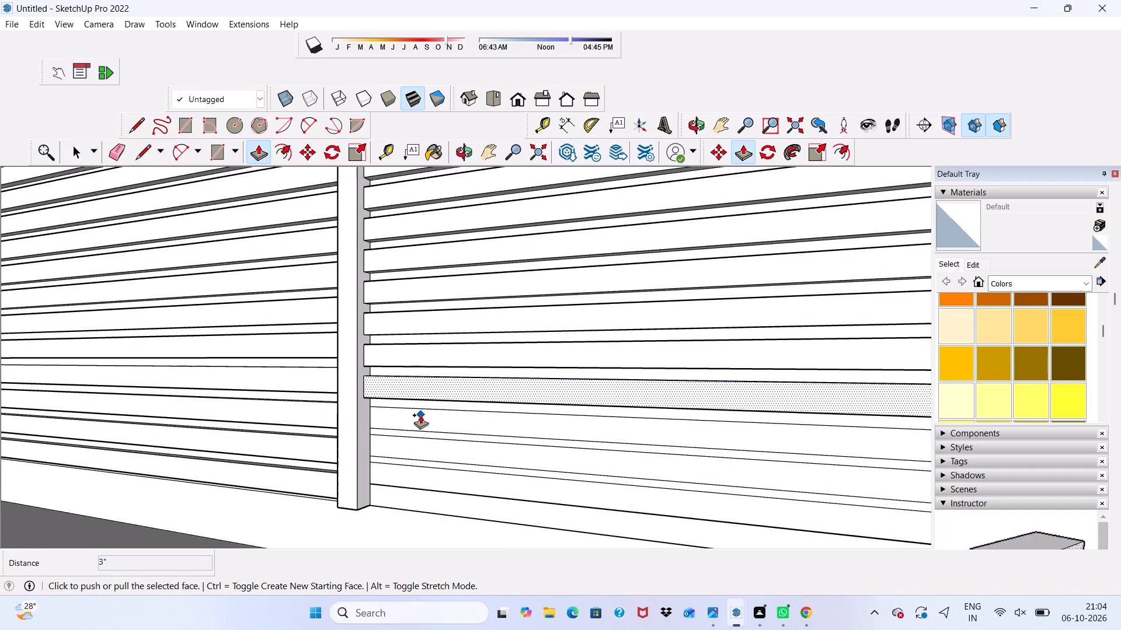
left_click(426, 412)
key("space")
left_click(431, 416)
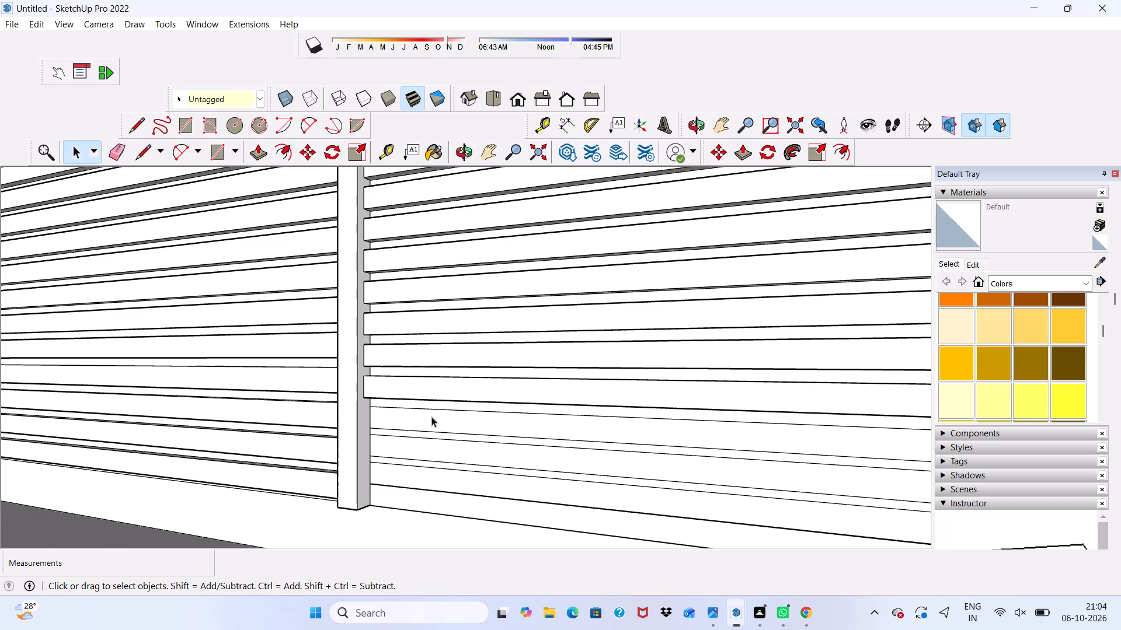
left_click(256, 151)
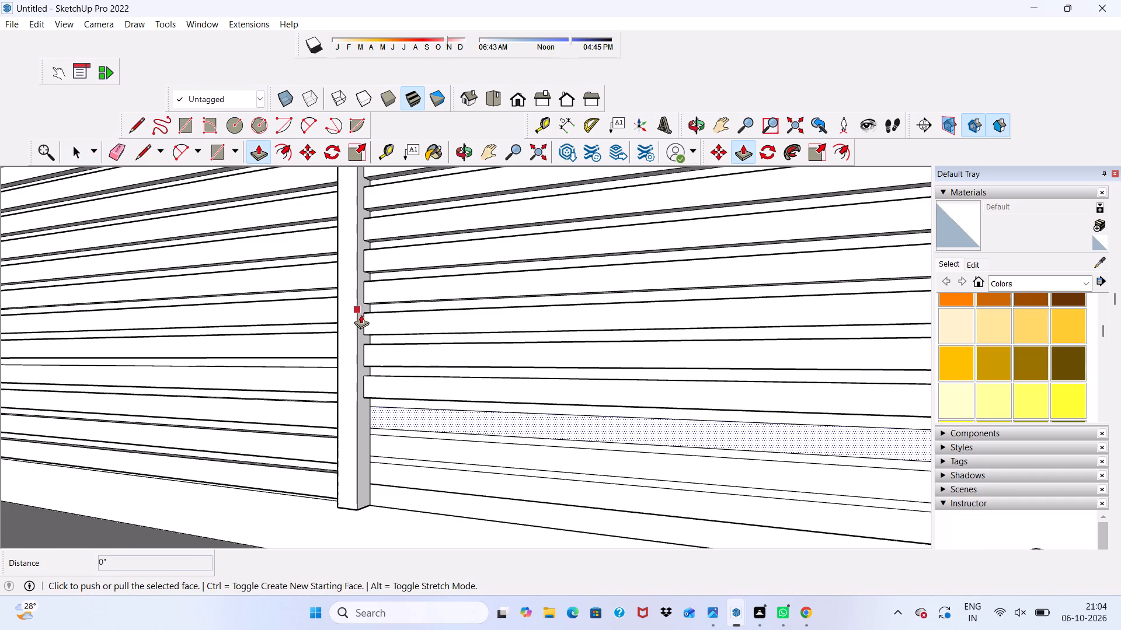
left_click(418, 417)
left_click(407, 380)
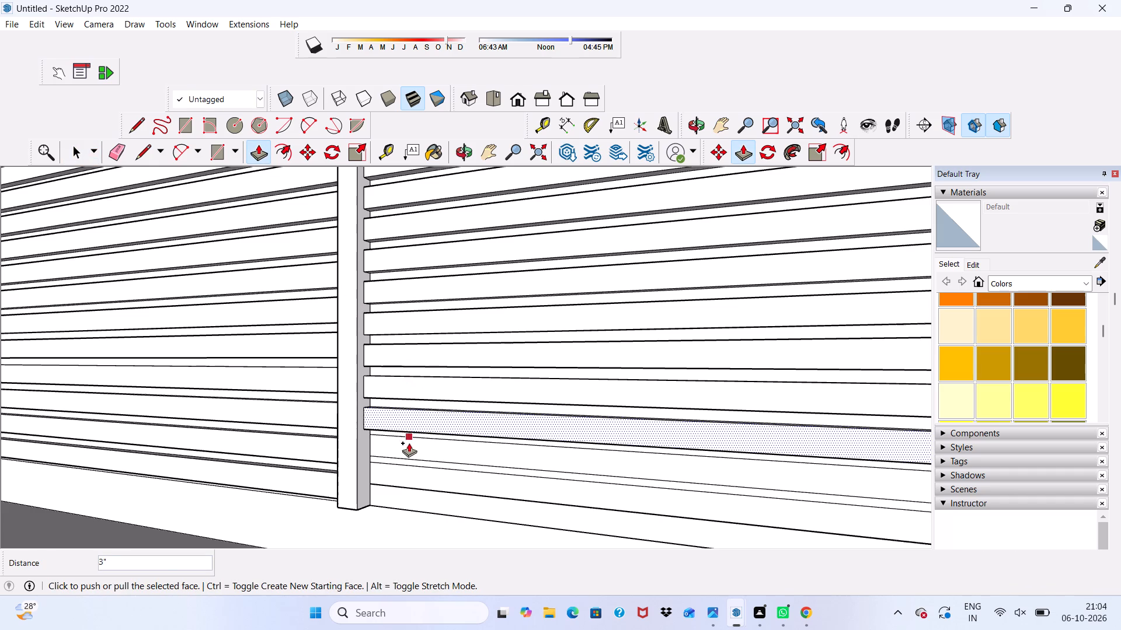
Push/Pull the second-lowest strip of the adjoining bay outward 3".
left_click(412, 446)
key("space")
left_click(405, 452)
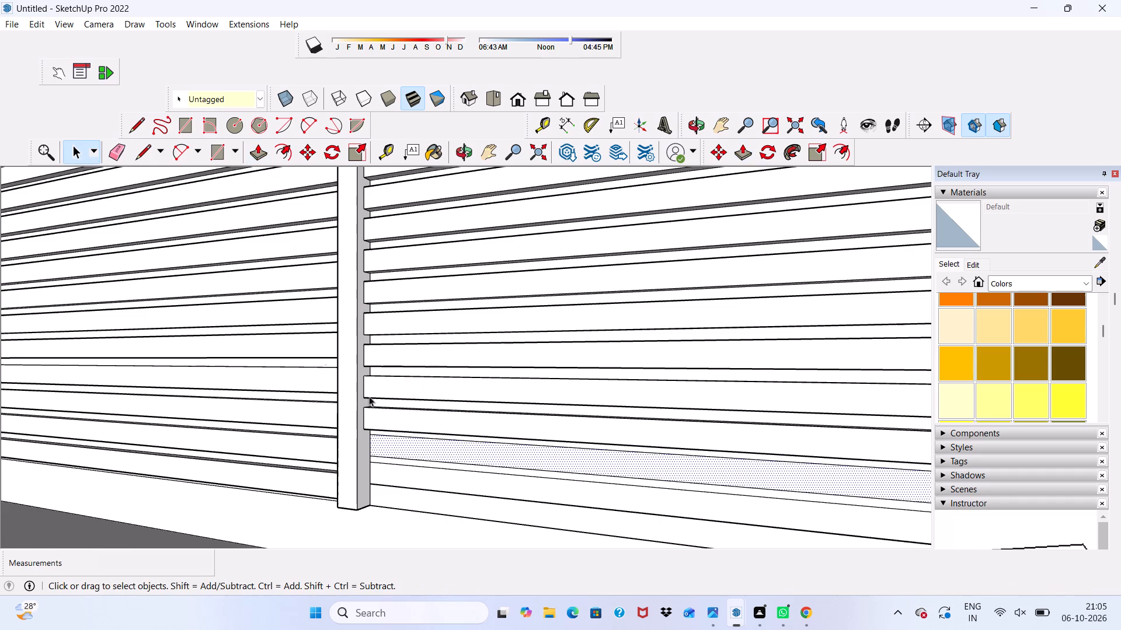
left_click(259, 143)
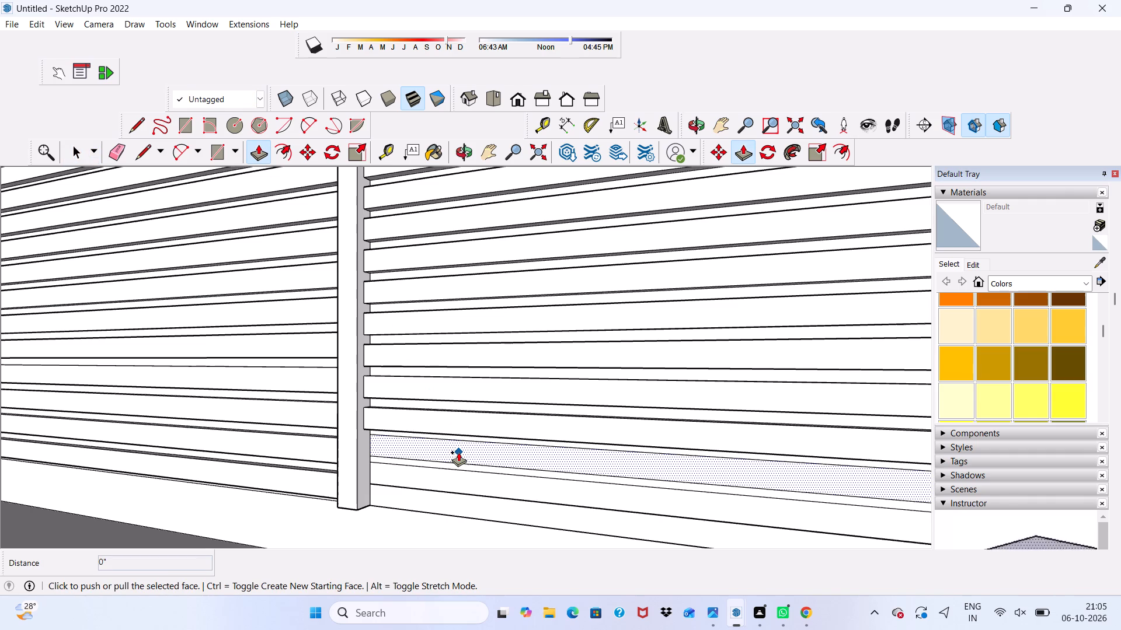
left_click(458, 452)
left_click(432, 408)
key("space")
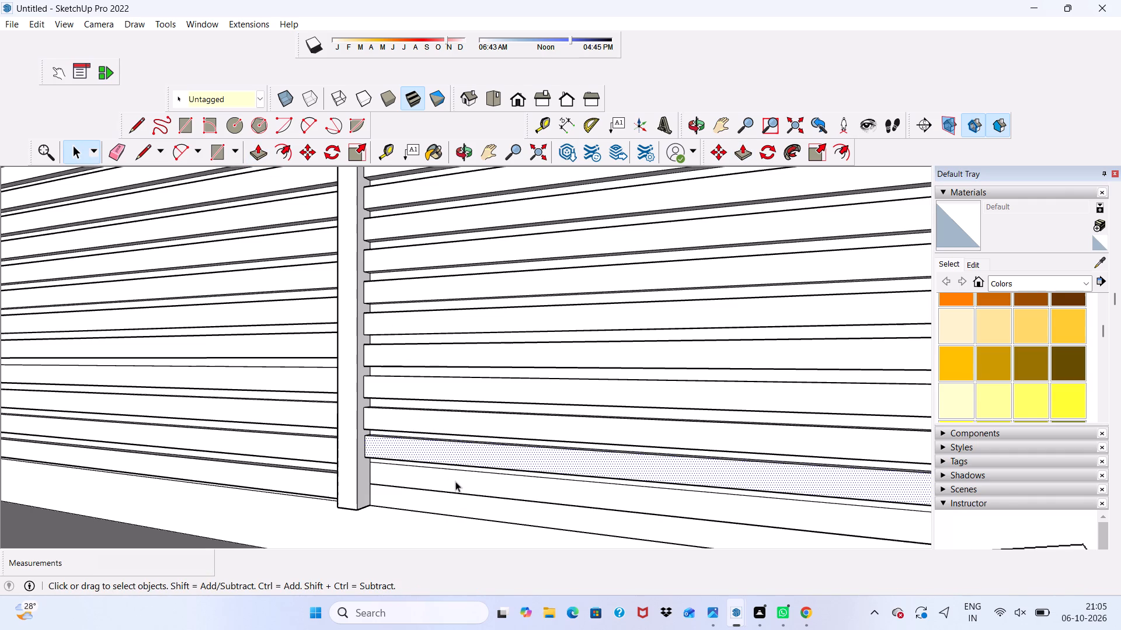
Push/Pull the lowest strip of the adjoining bay outward about 2 1/2".
left_click(455, 480)
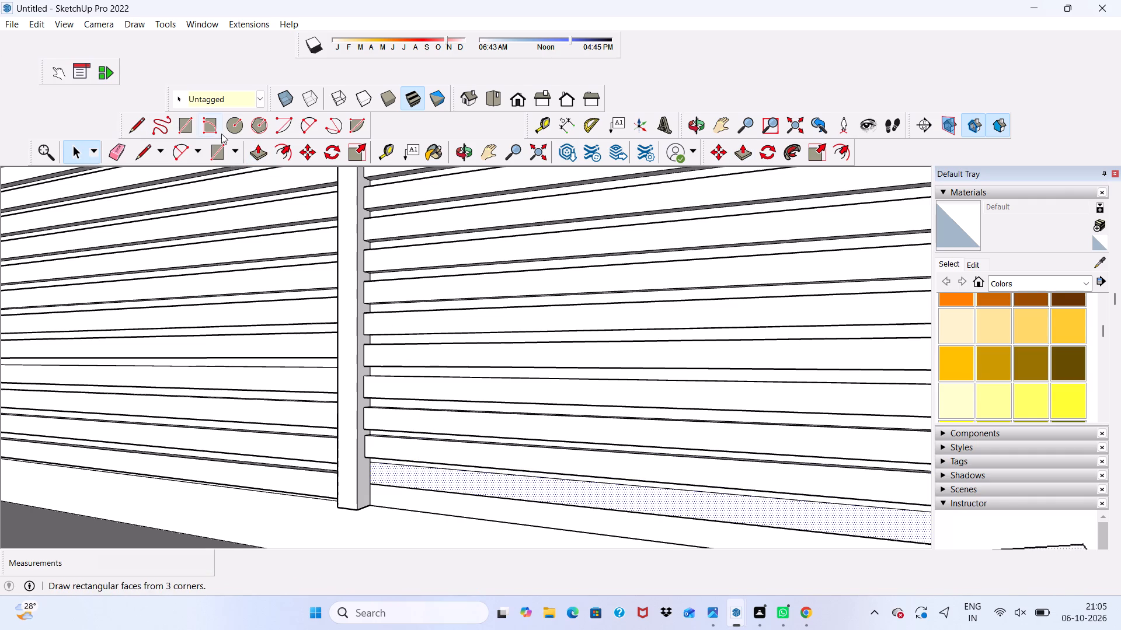
left_click(255, 147)
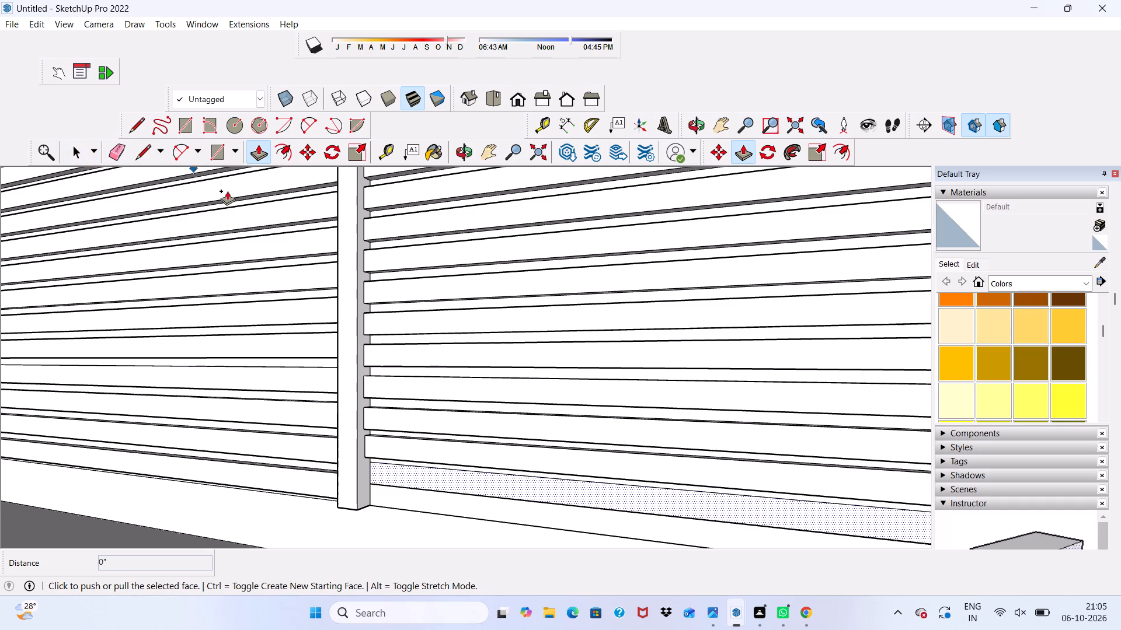
scroll(339, 415, "up", 1)
left_click(382, 470)
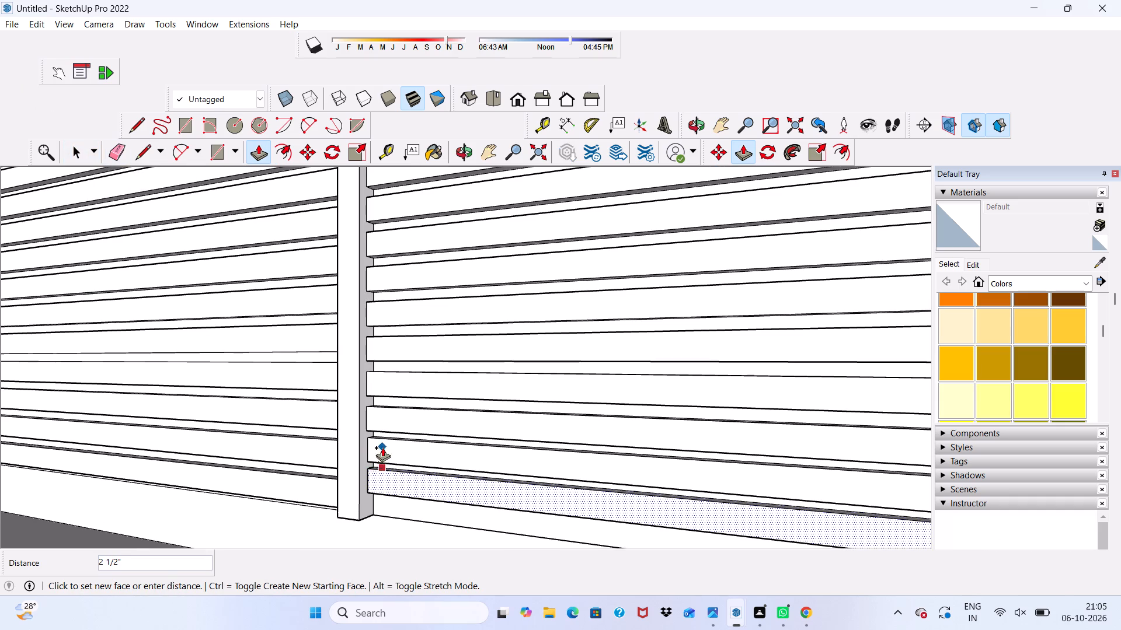
left_click(382, 447)
Examine the strips of both bays and the open ground-floor area beside the columns at the building's end.
scroll(356, 470, "down", 3)
scroll(387, 505, "up", 1)
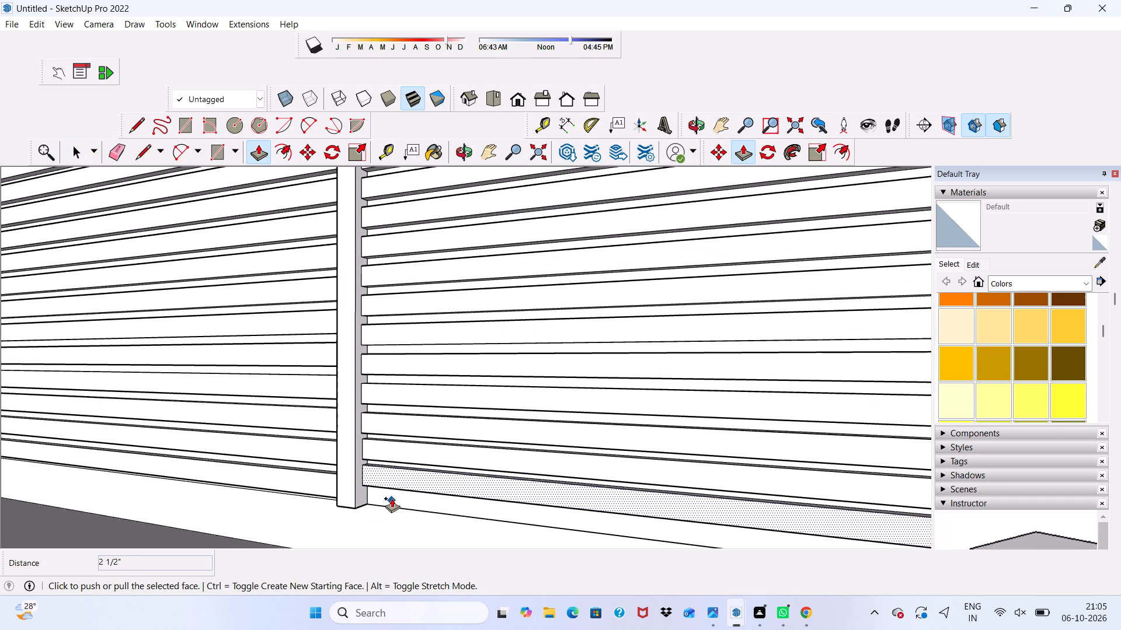
scroll(287, 403, "down", 1)
scroll(273, 398, "up", 2)
scroll(269, 395, "down", 12)
middle_click_drag(239, 384, 351, 439)
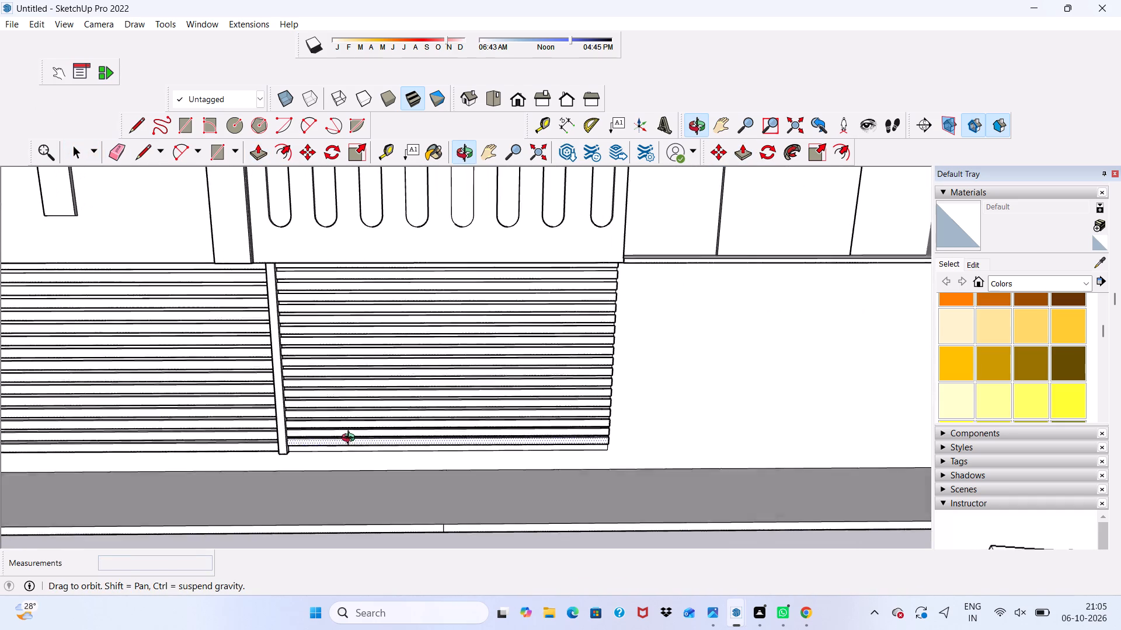
middle_click_drag(351, 439, 351, 442)
middle_click(351, 442)
key("space")
scroll(351, 442, "up", 2)
scroll(340, 346, "down", 10)
middle_click_drag(335, 345, 372, 333)
scroll(256, 301, "down", 8)
scroll(95, 319, "up", 1)
scroll(119, 331, "down", 1)
scroll(396, 245, "up", 4)
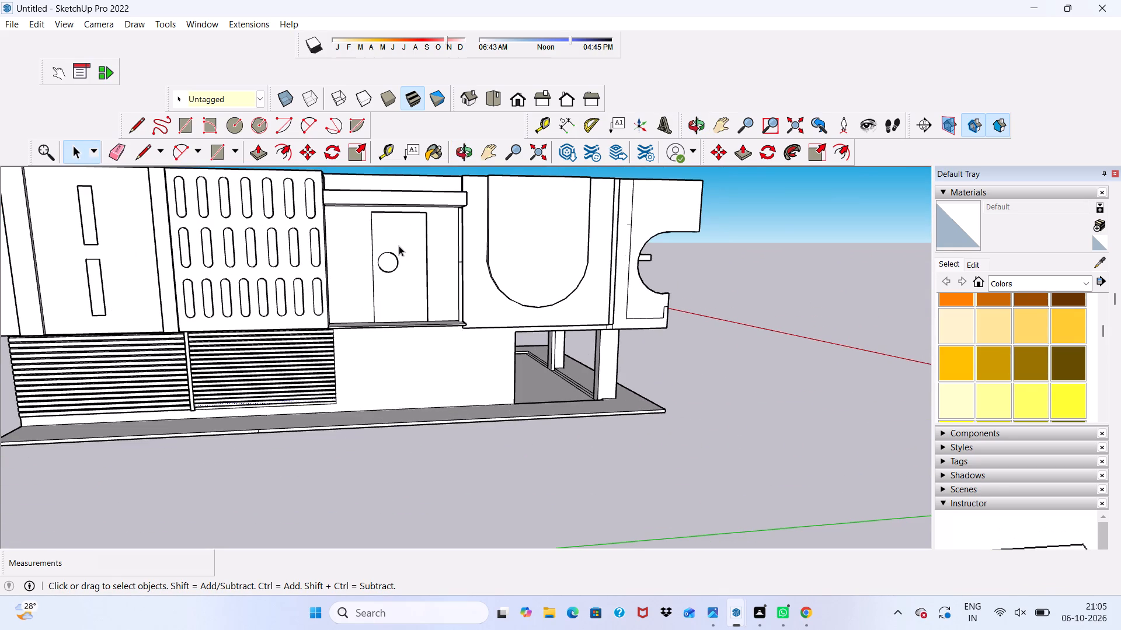
scroll(549, 359, "up", 6)
middle_click_drag(549, 359, 415, 344)
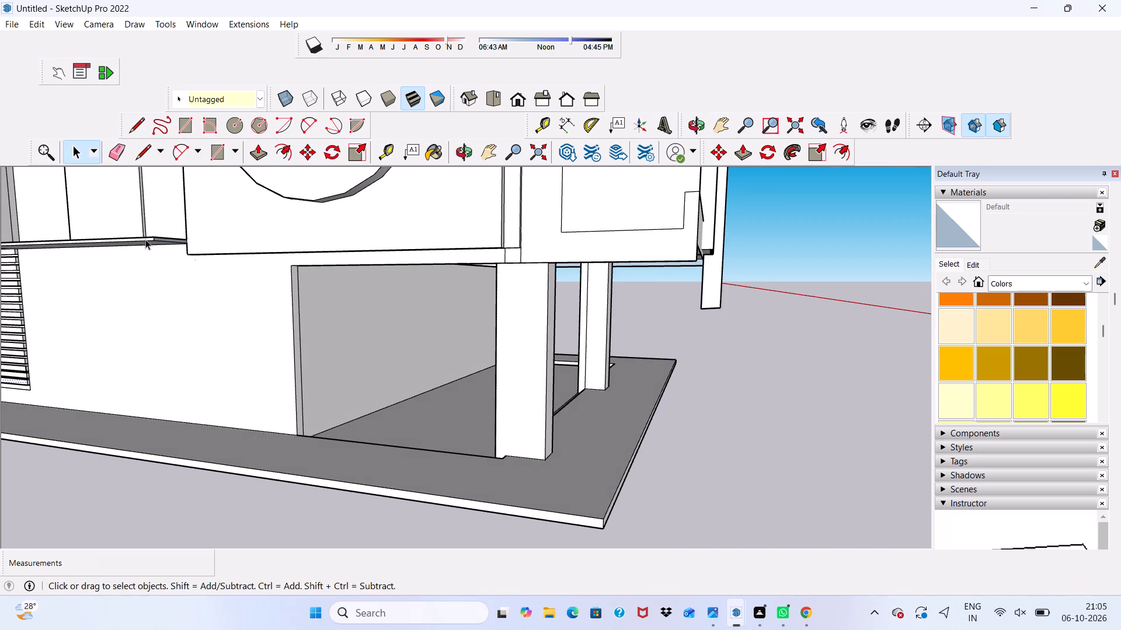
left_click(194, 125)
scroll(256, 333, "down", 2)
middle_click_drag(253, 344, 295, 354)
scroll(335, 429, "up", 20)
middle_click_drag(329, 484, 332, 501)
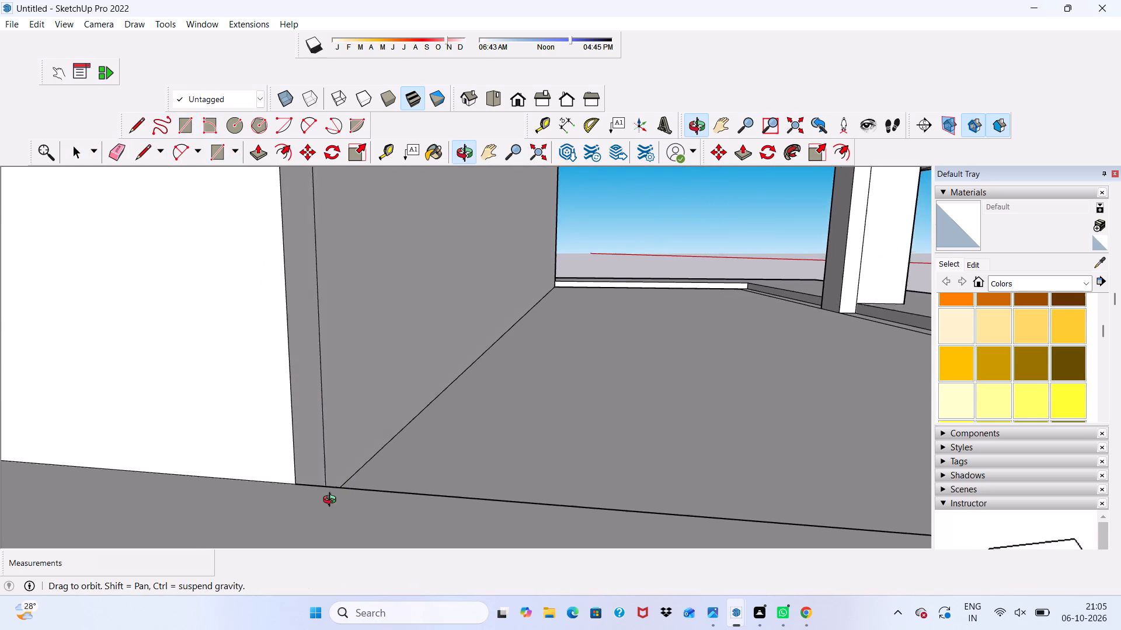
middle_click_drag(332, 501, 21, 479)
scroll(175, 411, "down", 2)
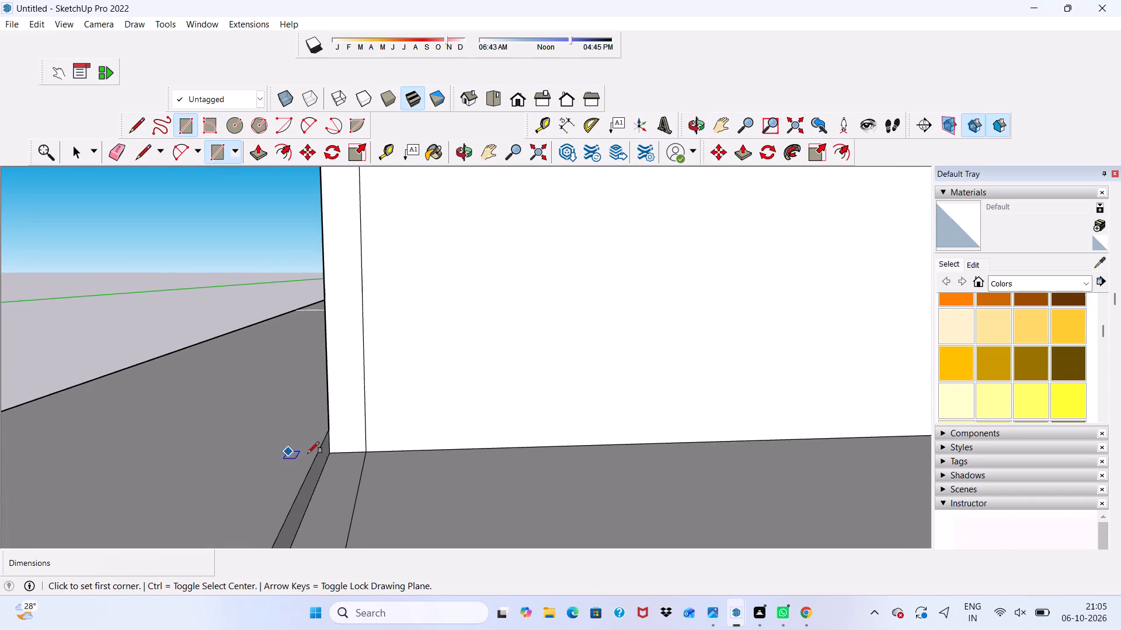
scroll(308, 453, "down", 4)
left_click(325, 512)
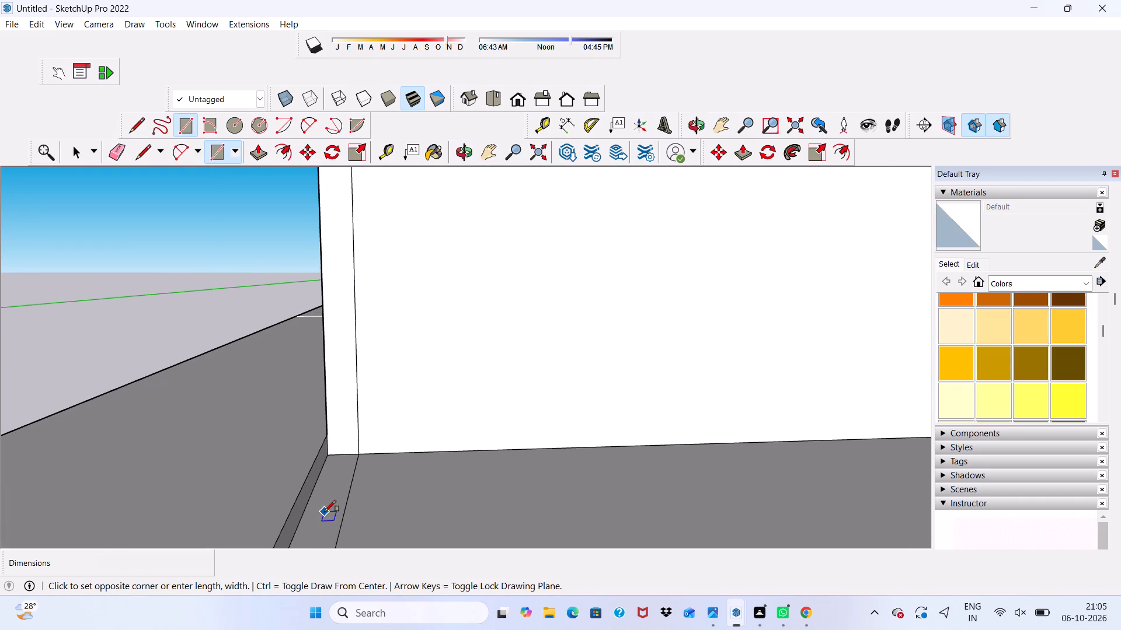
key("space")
Push/Pull the narrow floor strip between the lower wall's end and the corner column upward about 7' 6" as a low wall.
left_click(326, 512)
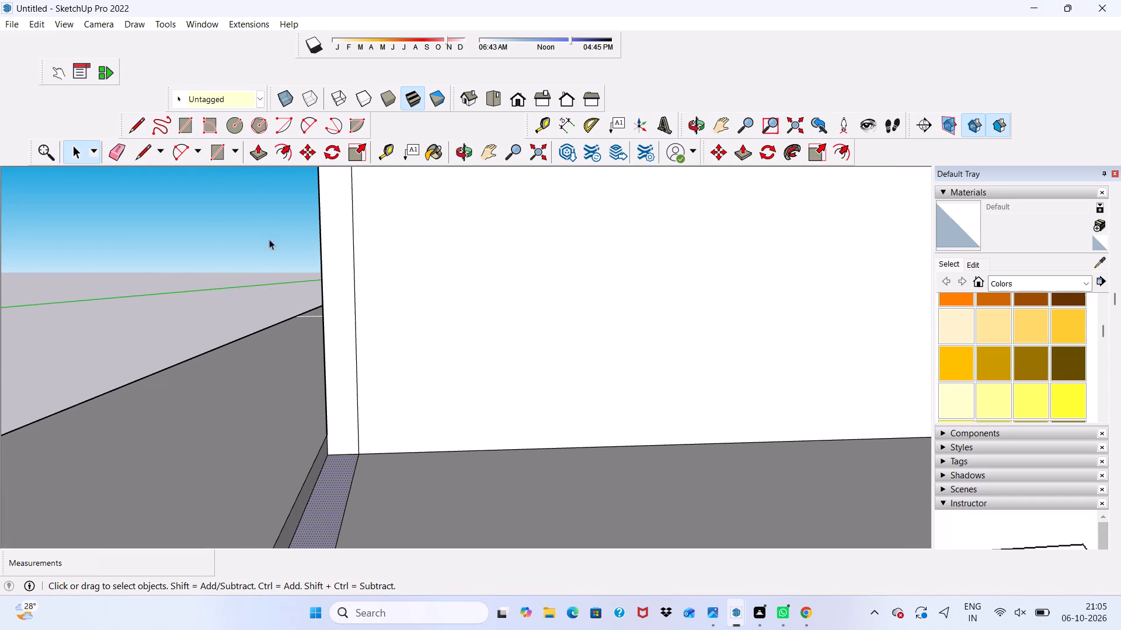
left_click(259, 149)
left_click(325, 495)
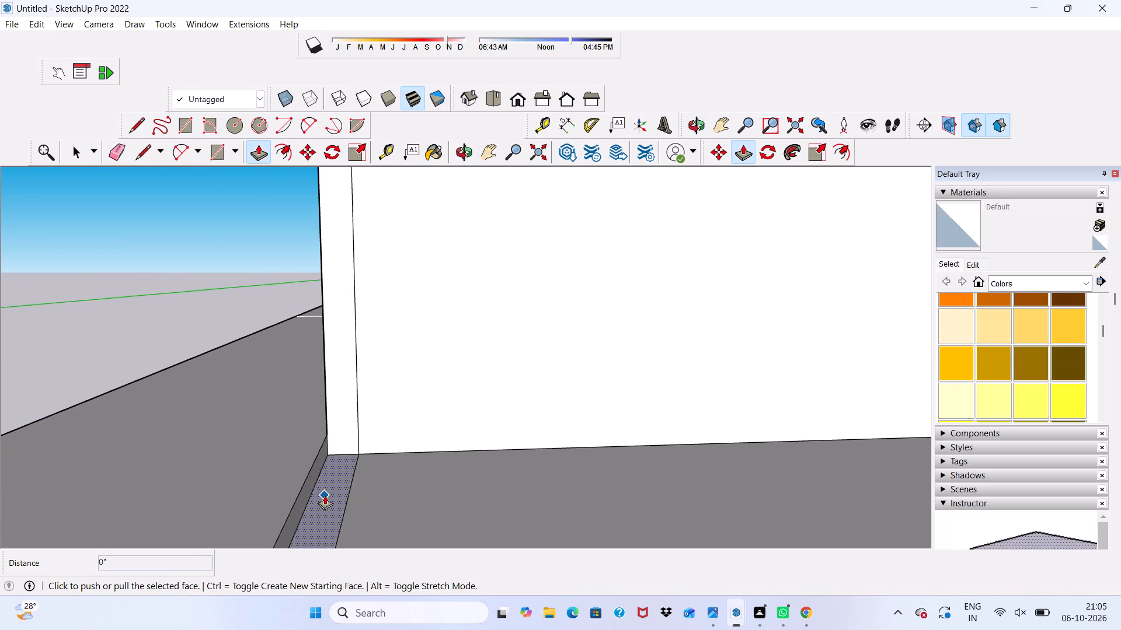
scroll(278, 348, "down", 7)
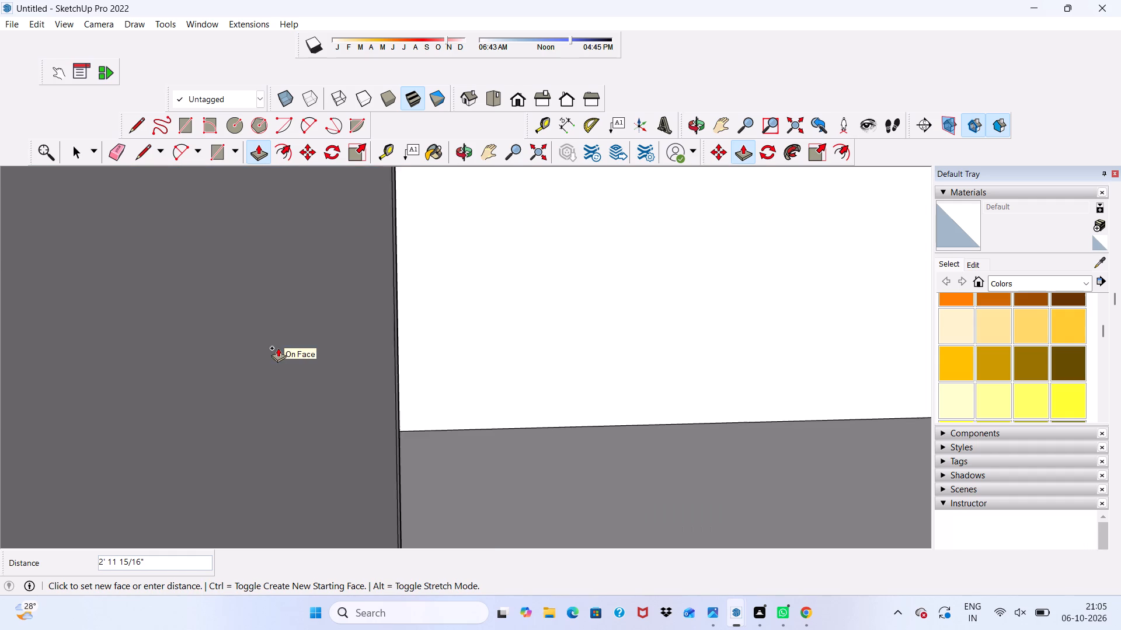
scroll(278, 348, "down", 7)
scroll(307, 336, "up", 1)
scroll(307, 336, "down", 6)
middle_click_drag(356, 327, 454, 305)
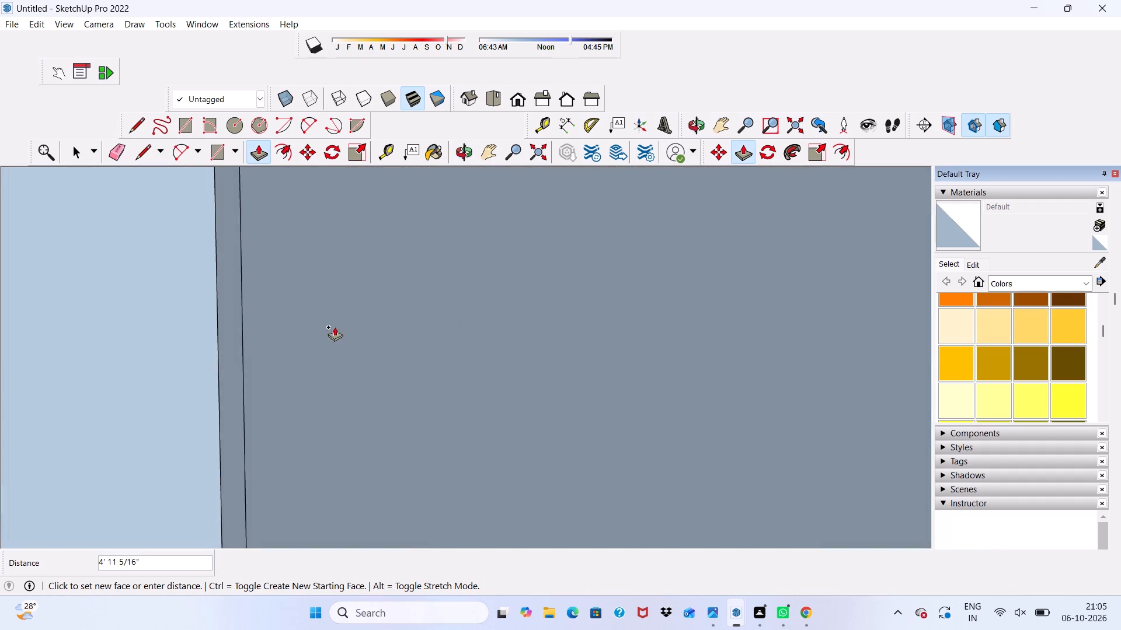
scroll(310, 332, "down", 17)
scroll(175, 327, "up", 3)
scroll(173, 335, "down", 15)
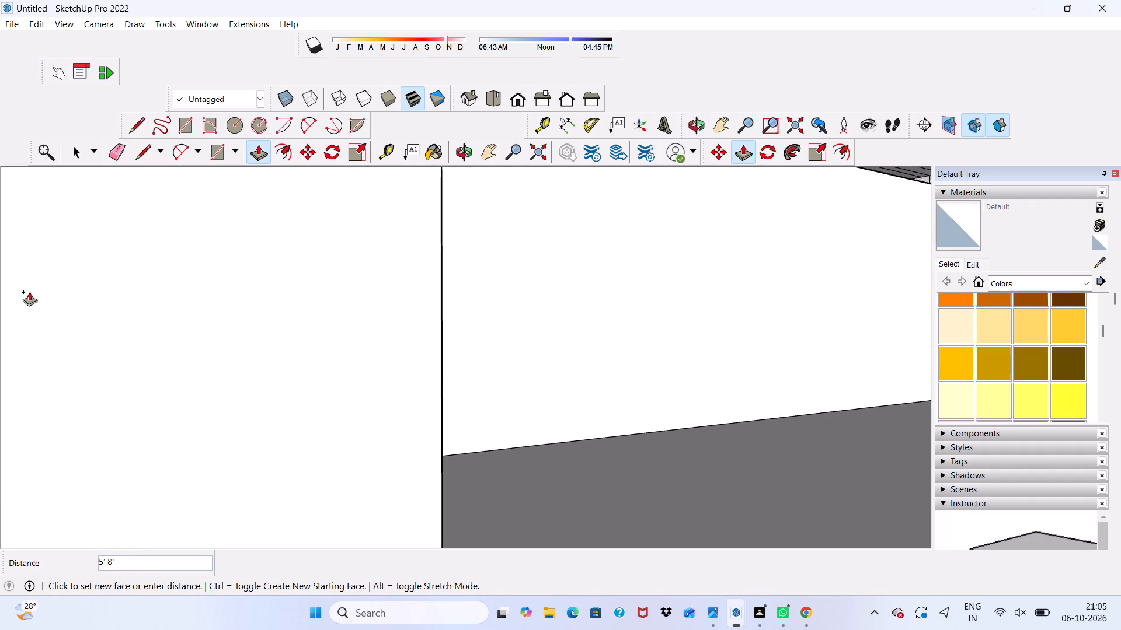
scroll(29, 292, "down", 2)
scroll(162, 273, "up", 1)
scroll(162, 275, "down", 20)
scroll(162, 275, "down", 4)
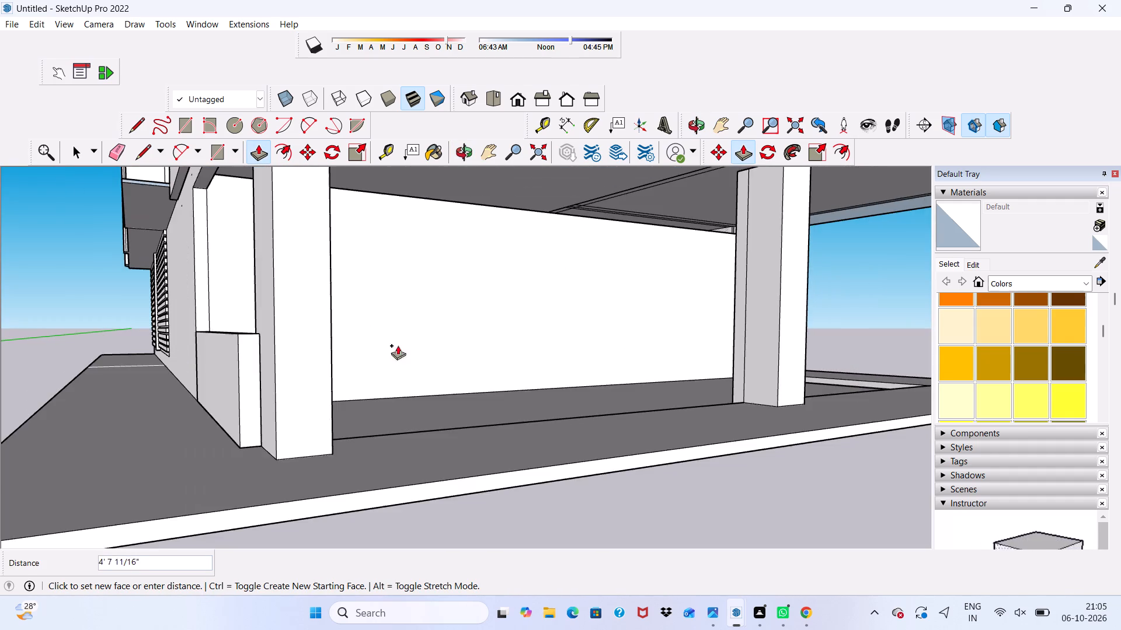
middle_click_drag(292, 306, 416, 316)
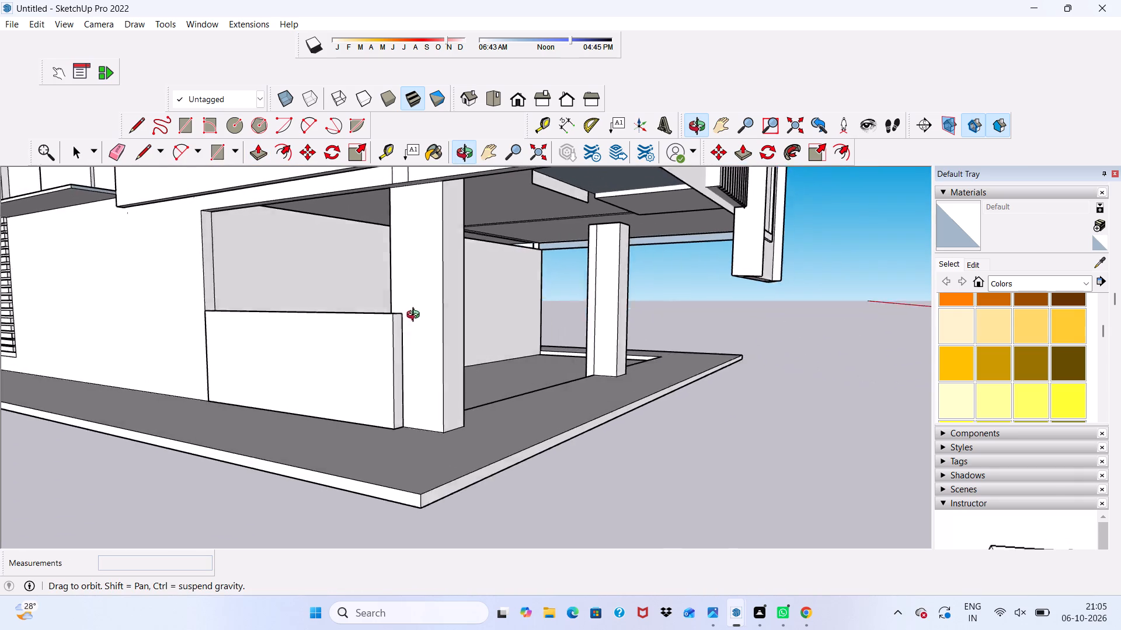
middle_click_drag(416, 316, 422, 313)
scroll(396, 313, "up", 2)
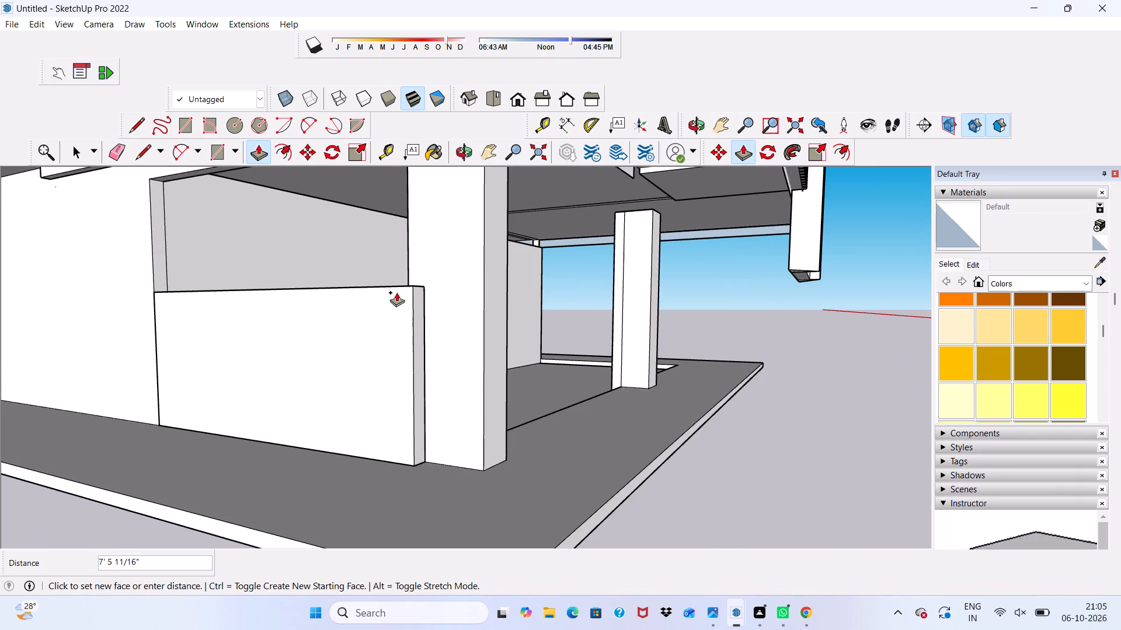
left_click(396, 292)
key("space")
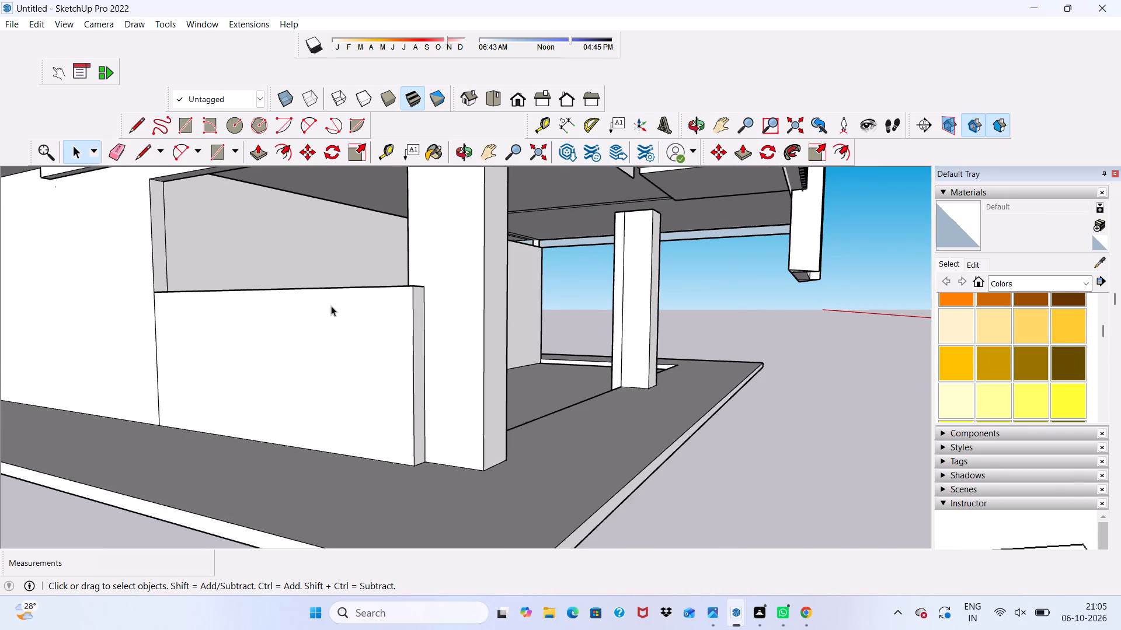
Push/Pull the outer face of the low wall beside the corner column inward about 5 7/8".
scroll(331, 306, "up", 2)
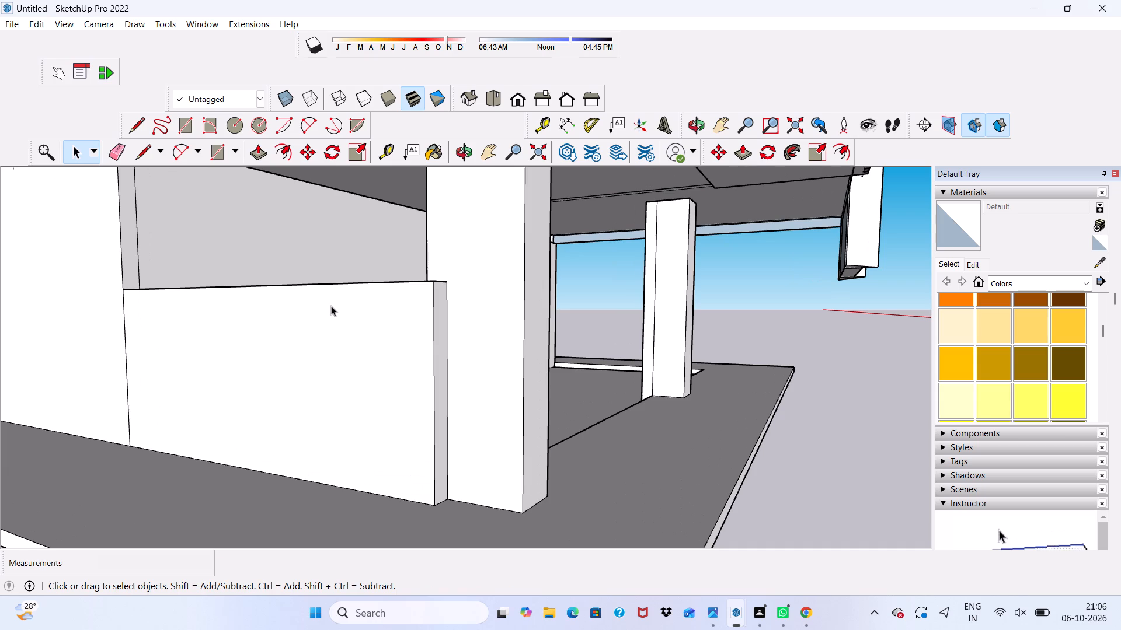
left_click(315, 342)
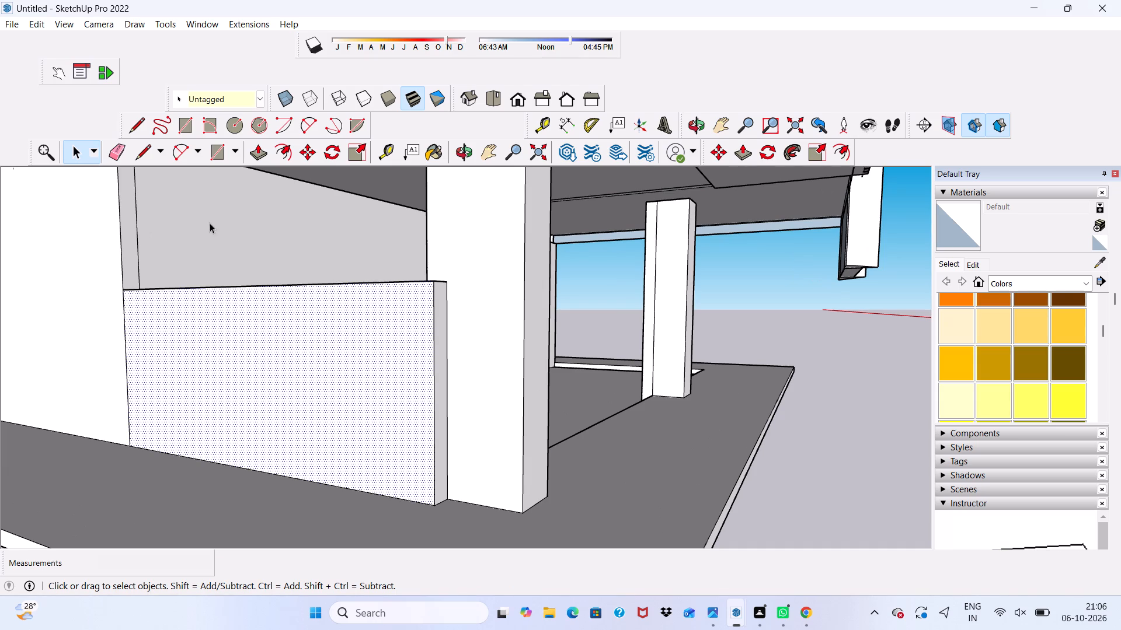
left_click(255, 150)
left_click_drag(238, 325, 248, 319)
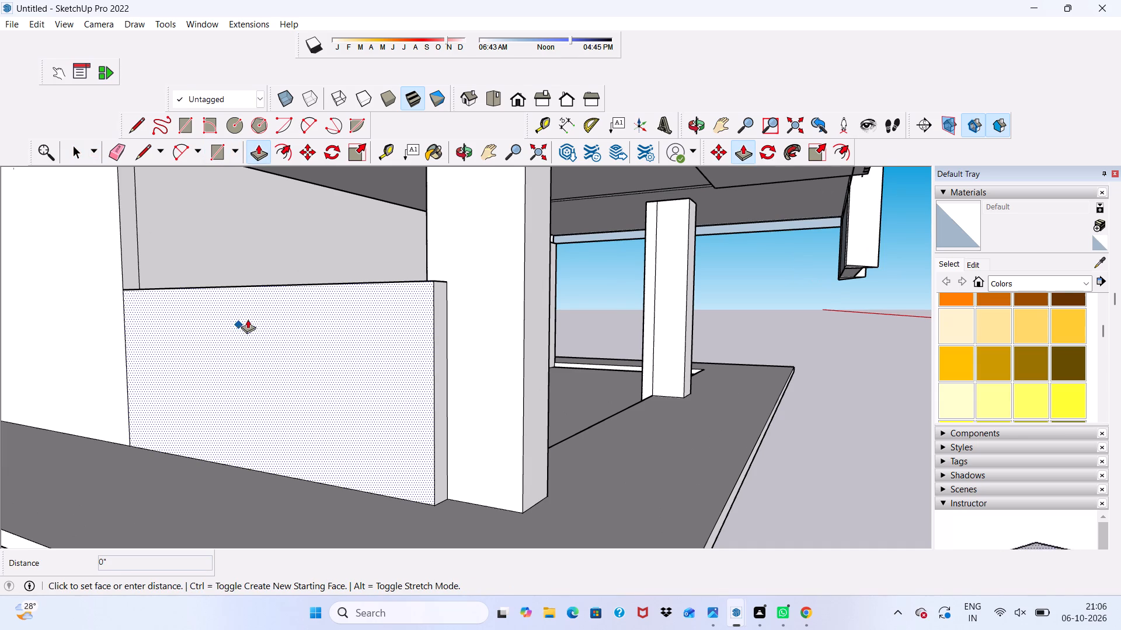
left_click_drag(248, 319, 252, 318)
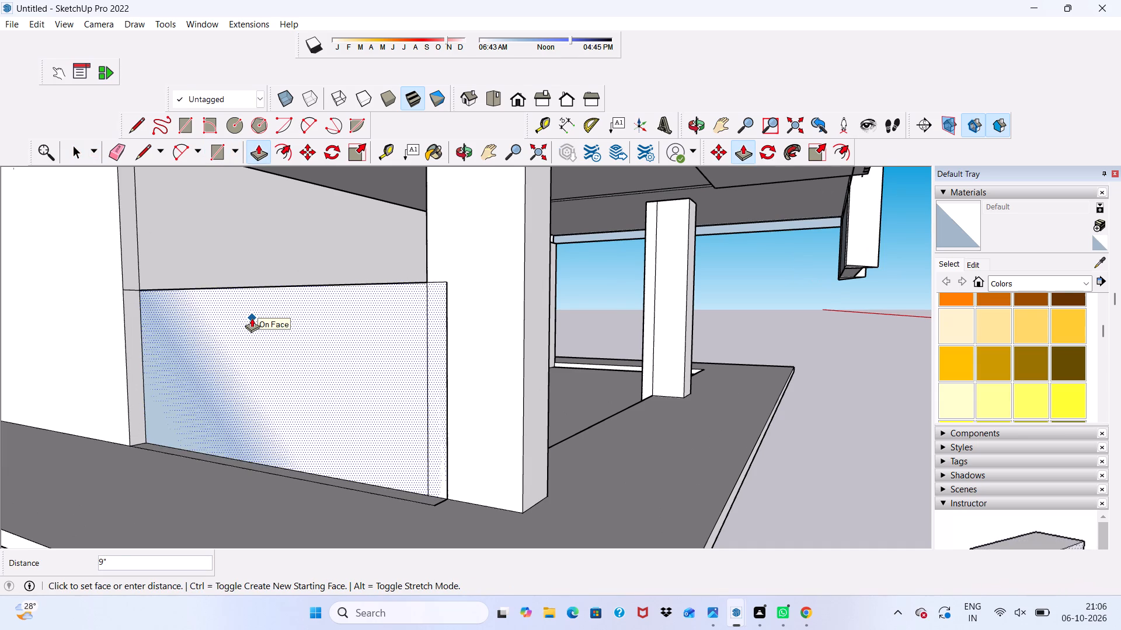
left_click_drag(252, 318, 249, 324)
scroll(249, 324, "down", 3)
middle_click_drag(249, 324, 330, 388)
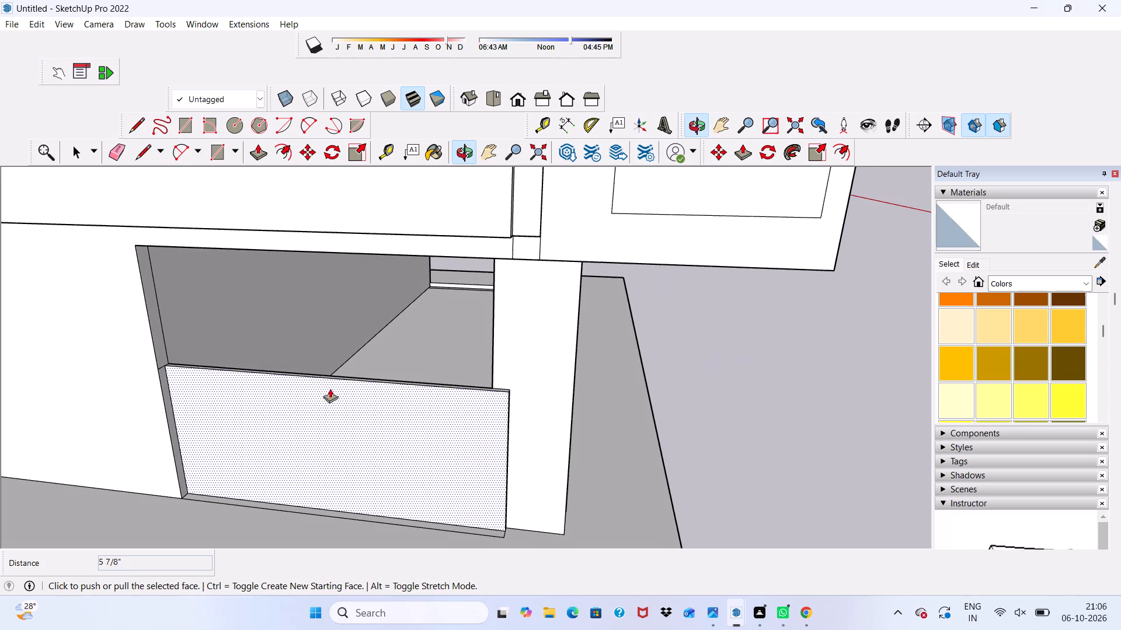
scroll(238, 361, "up", 2)
key("space")
Push/Pull the low wall's narrow end face back until it lines up with the side of the corner column.
scroll(98, 334, "down", 1)
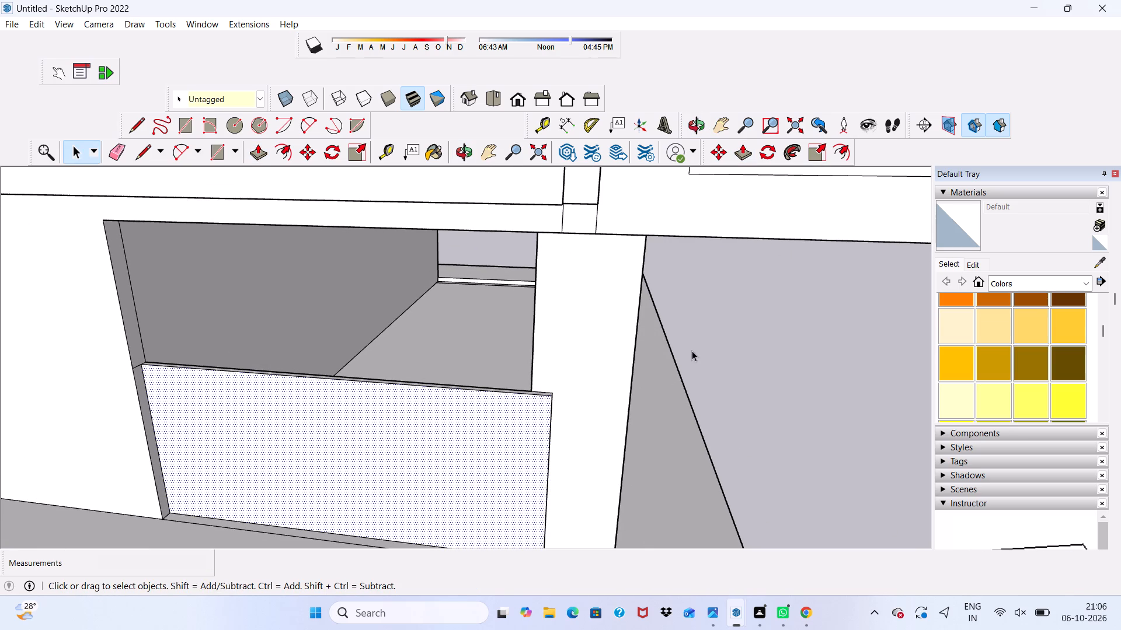
middle_click_drag(594, 418, 424, 348)
scroll(499, 422, "up", 5)
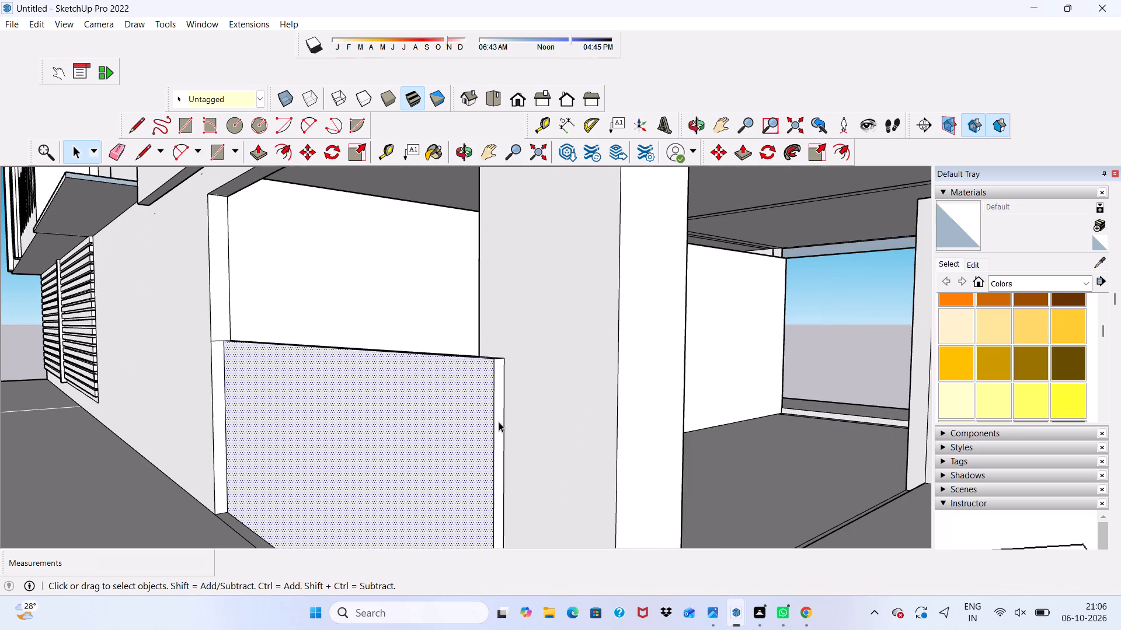
left_click(499, 422)
scroll(427, 355, "up", 4)
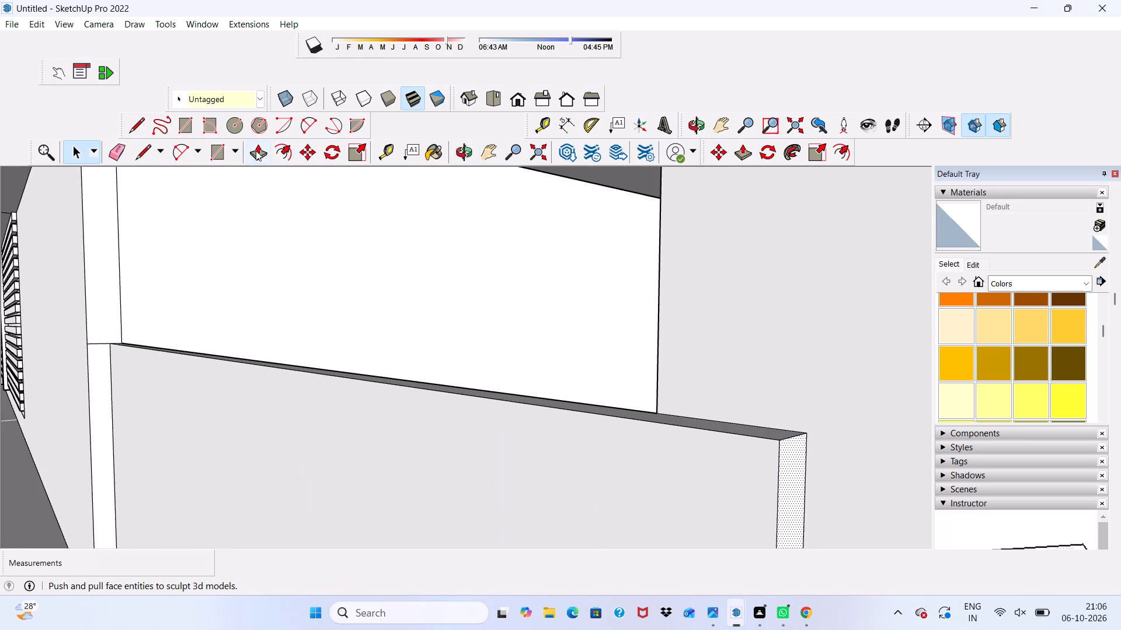
left_click(256, 150)
scroll(241, 209, "down", 6)
scroll(381, 383, "up", 5)
left_click_drag(415, 320, 358, 254)
scroll(382, 251, "up", 1)
scroll(382, 251, "down", 4)
middle_click_drag(382, 251, 606, 331)
key("space")
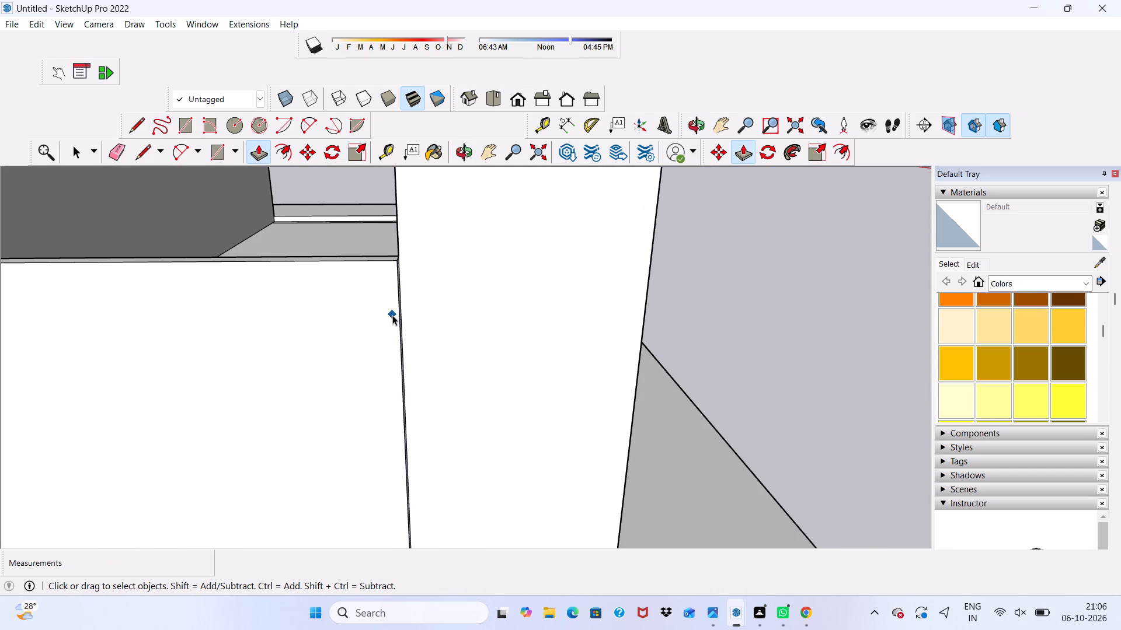
Draw a rectangular strip about 15' 7" by 4 9/16" along the top edge of the low wall's recessed outer face.
scroll(405, 323, "up", 1)
scroll(433, 327, "down", 9)
scroll(364, 261, "up", 1)
scroll(364, 269, "down", 2)
middle_click_drag(358, 299, 208, 279)
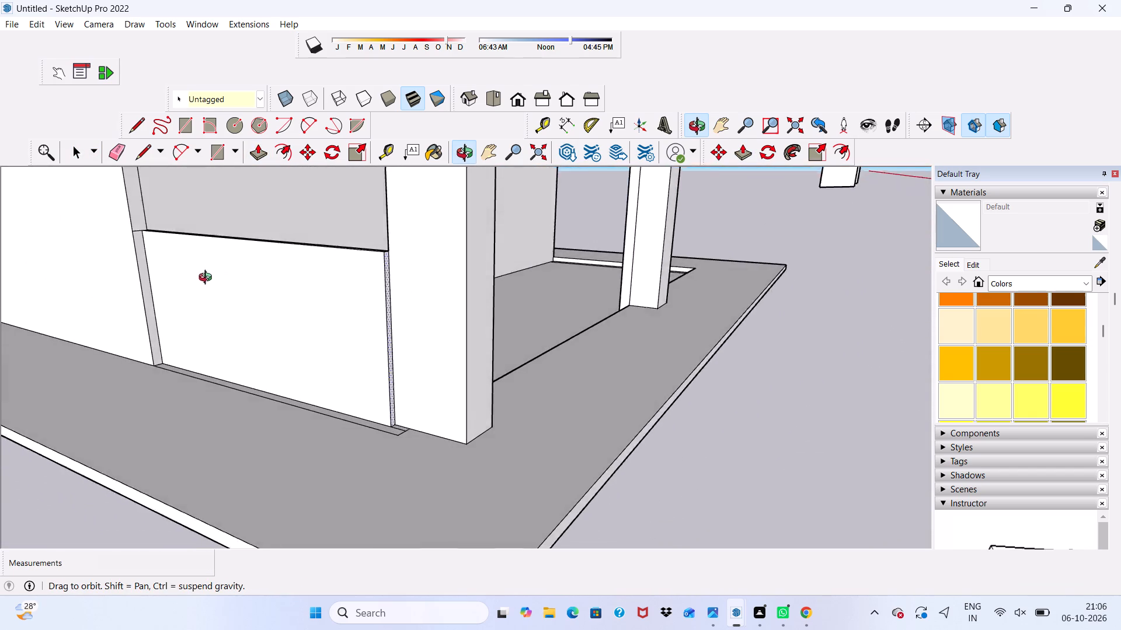
middle_click_drag(208, 279, 287, 279)
scroll(199, 163, "up", 4)
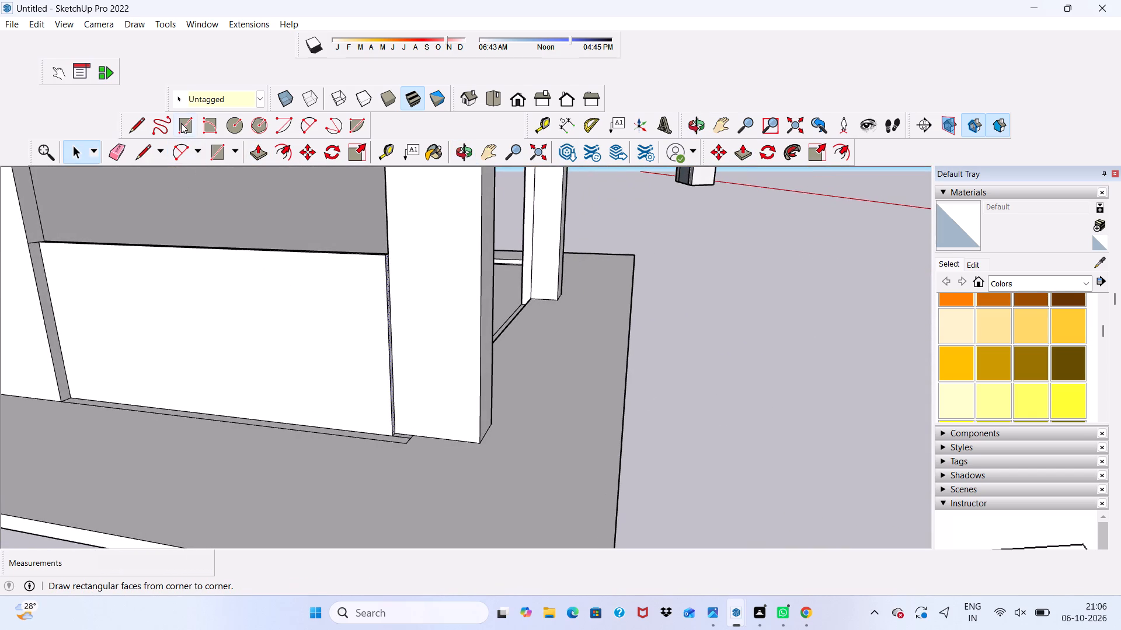
scroll(181, 123, "up", 5)
left_click(179, 120)
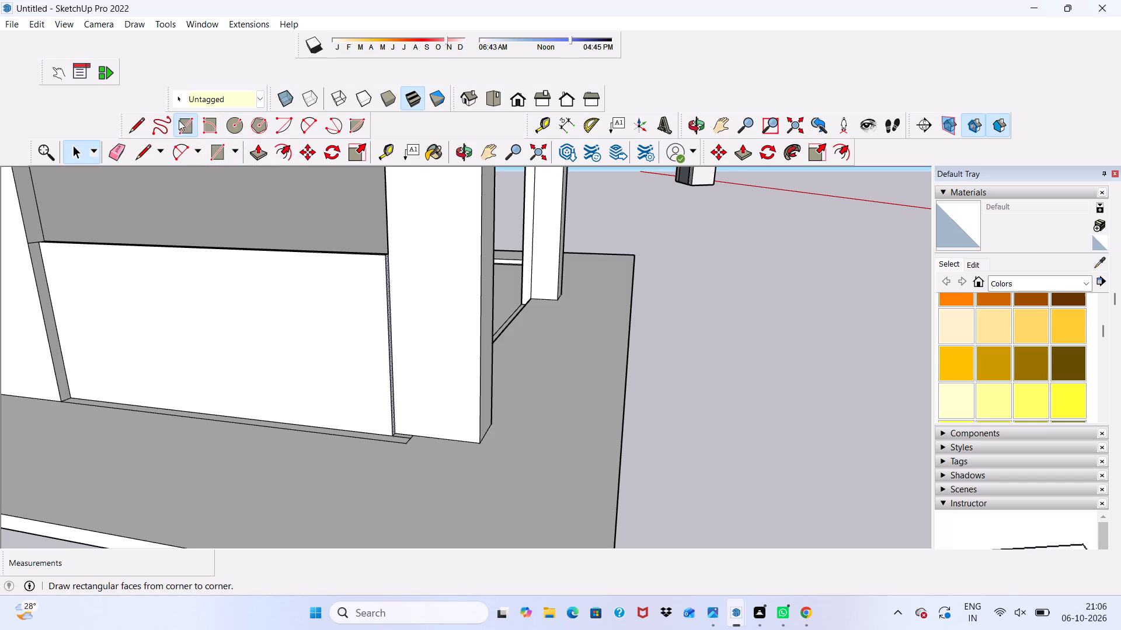
scroll(86, 254, "up", 5)
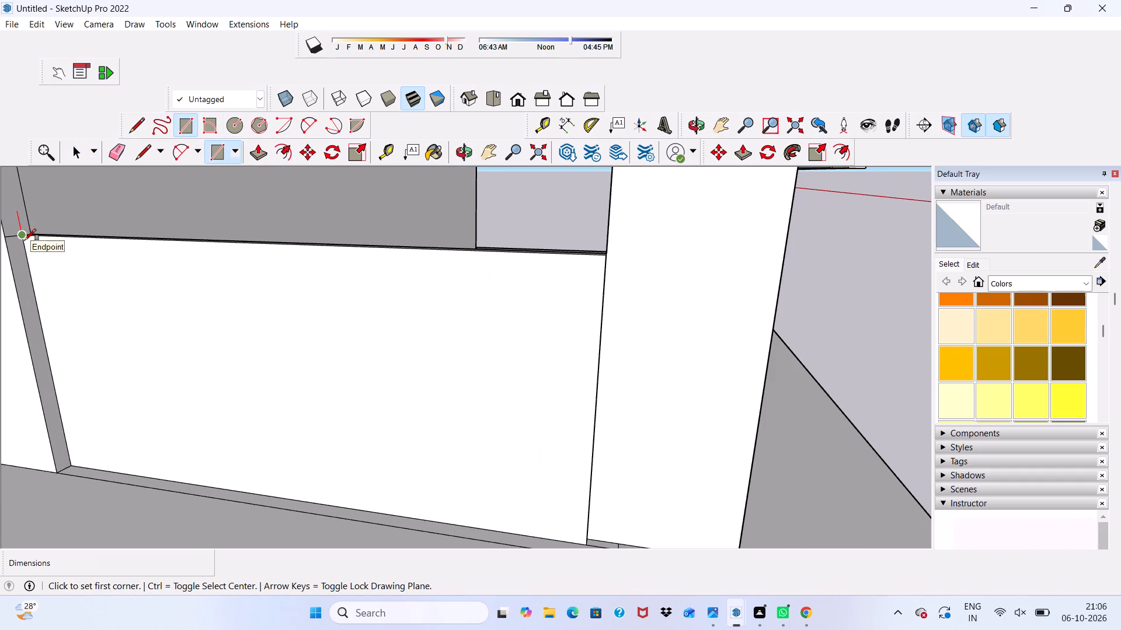
left_click(25, 240)
scroll(214, 279, "down", 4)
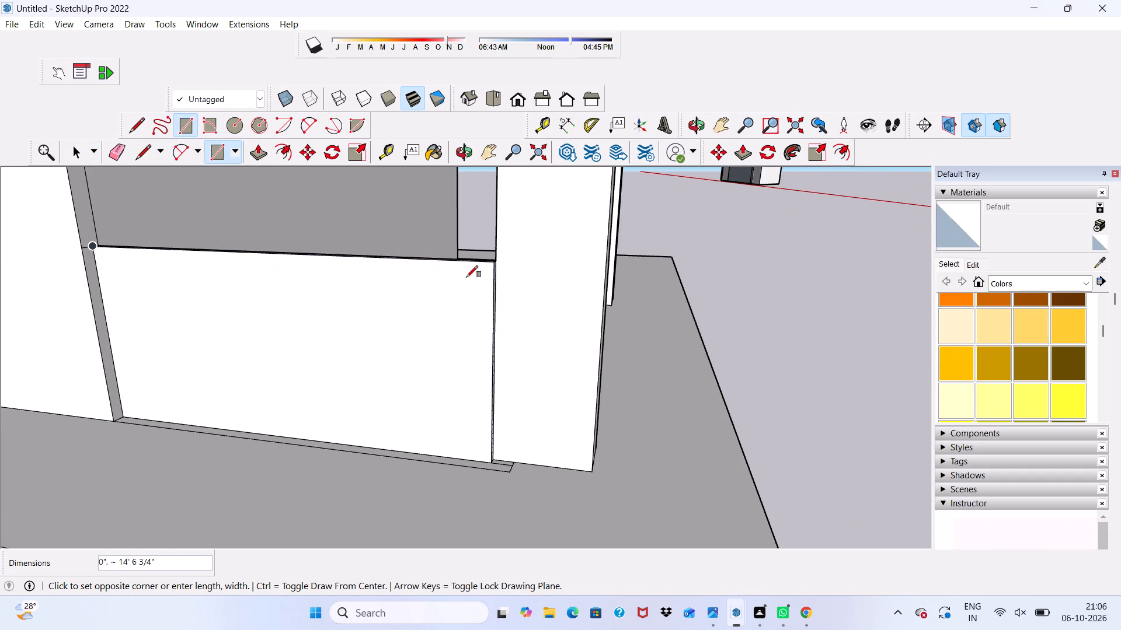
scroll(493, 276, "up", 2)
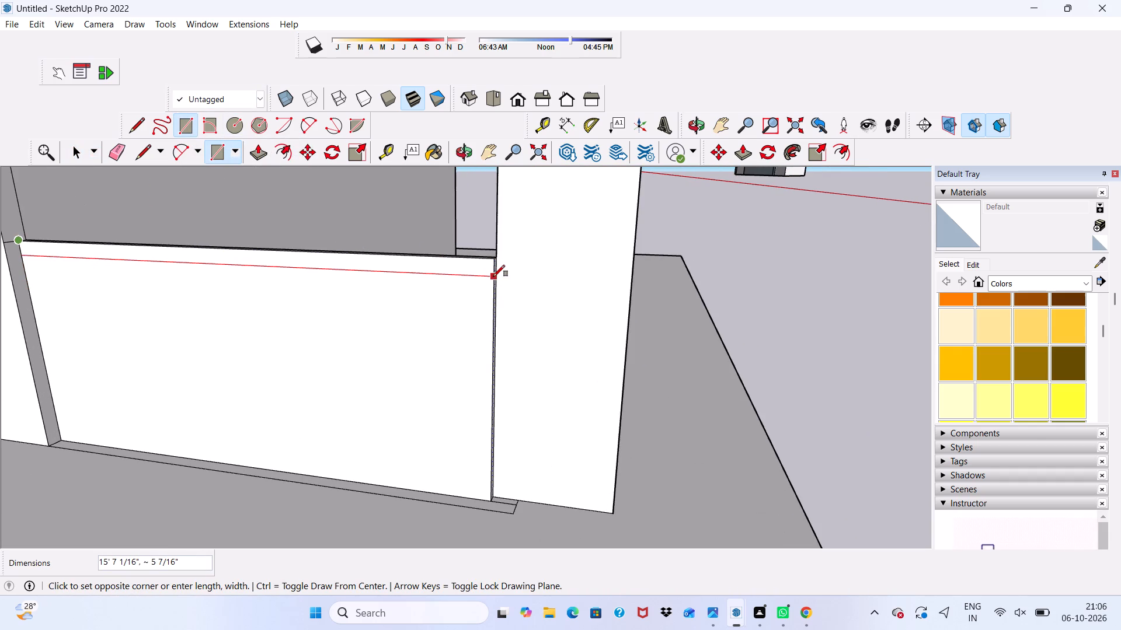
left_click(493, 274)
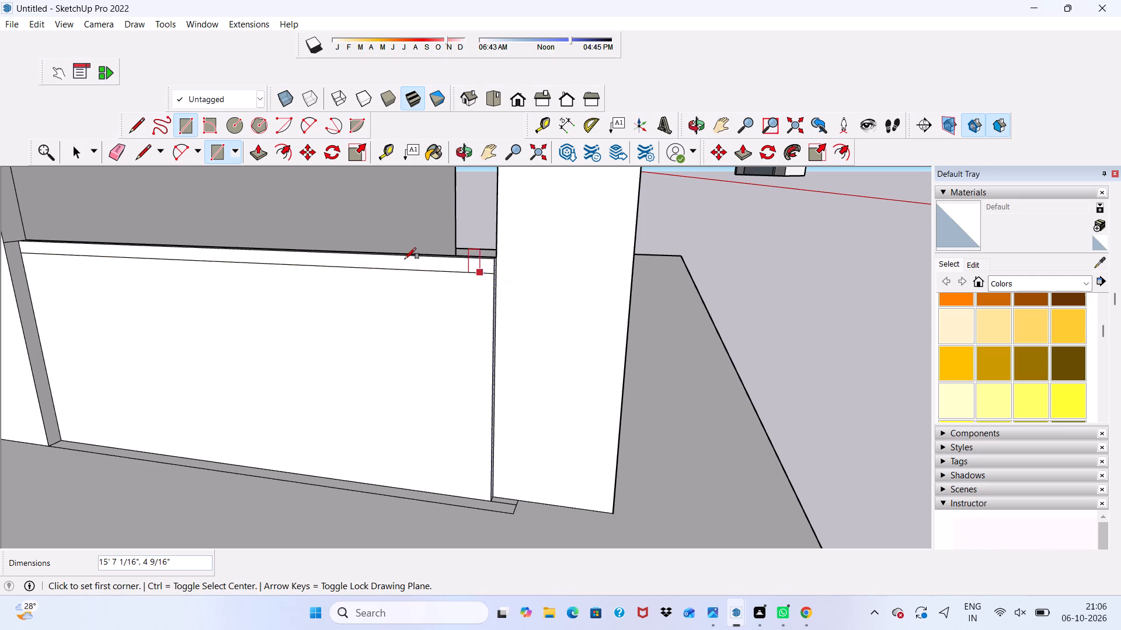
key("space")
Copy the strip 6 3/4" downward on the low wall's face and array the copy 15 times at that spacing.
scroll(391, 267, "up", 1)
scroll(319, 181, "up", 4)
scroll(90, 54, "down", 5)
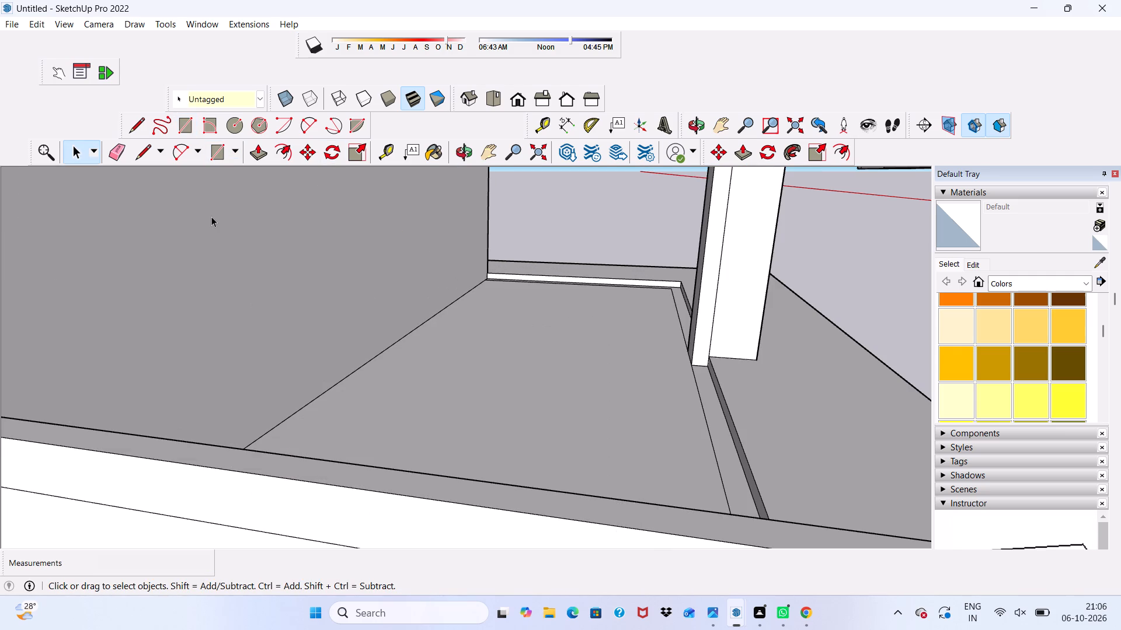
scroll(211, 216, "down", 3)
scroll(207, 223, "up", 2)
scroll(207, 225, "down", 3)
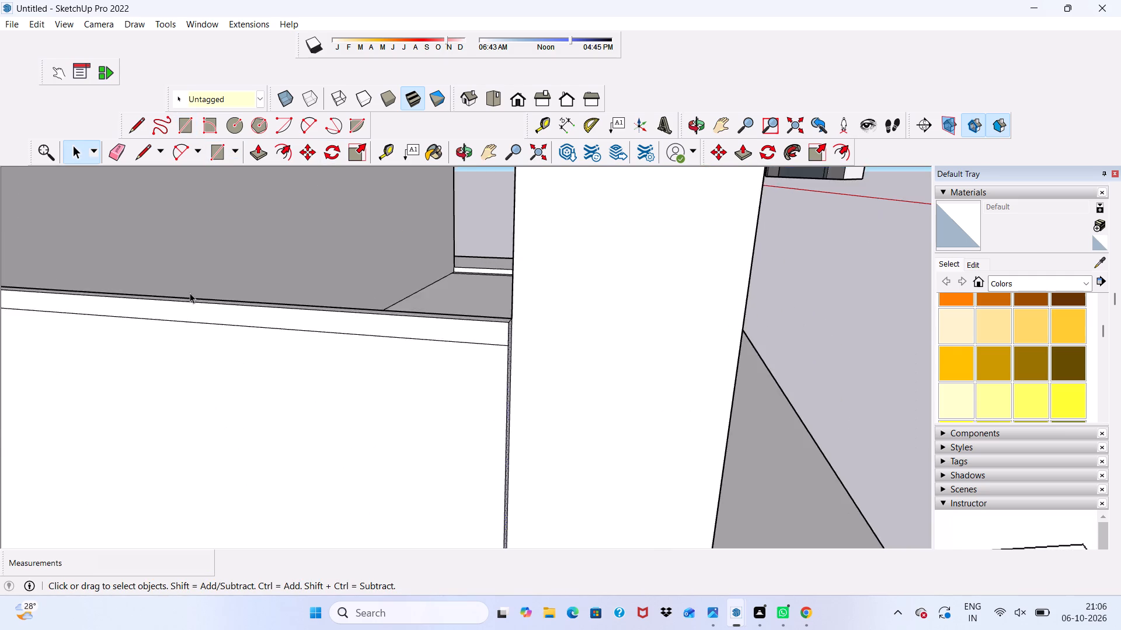
scroll(190, 293, "down", 2)
scroll(190, 309, "up", 3)
double_click(193, 304)
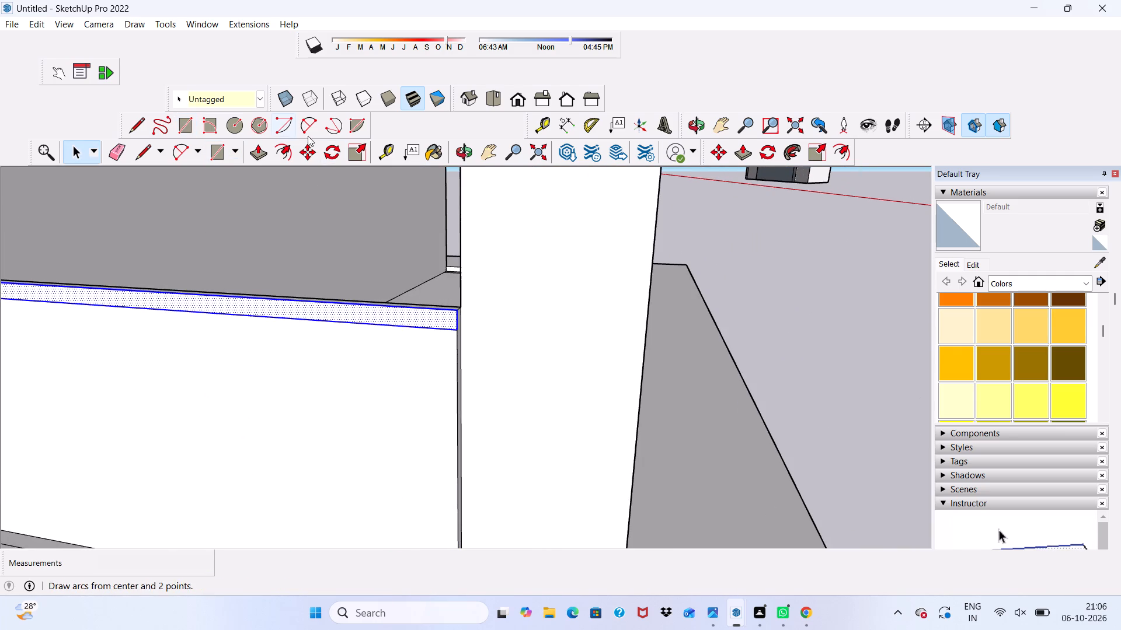
left_click(313, 152)
left_click(241, 311)
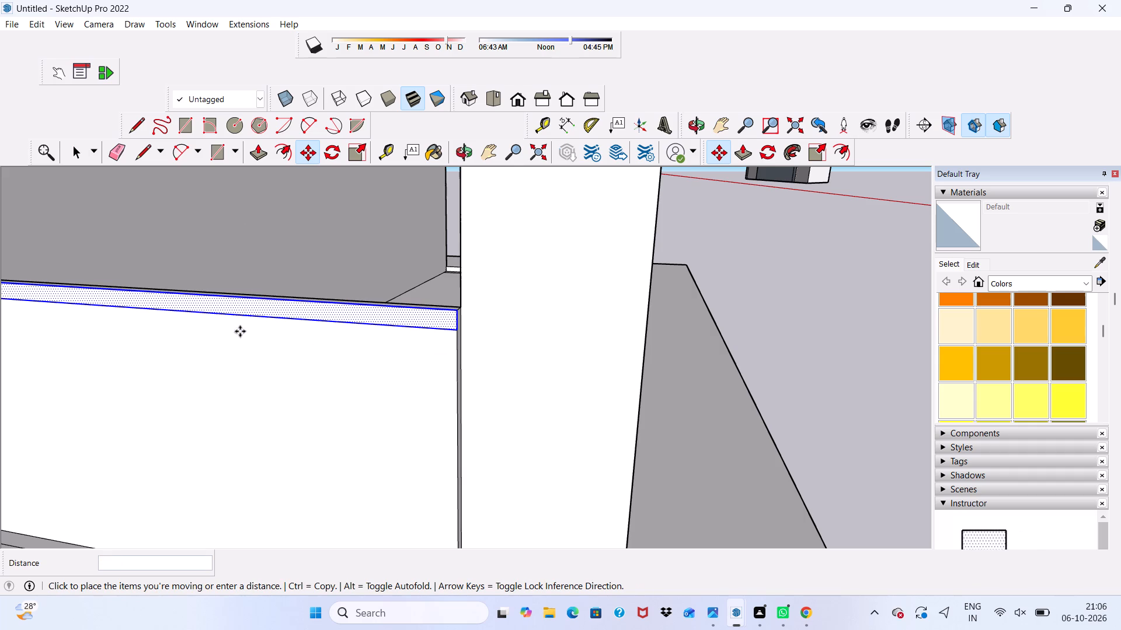
scroll(236, 333, "down", 3)
scroll(236, 346, "up", 1)
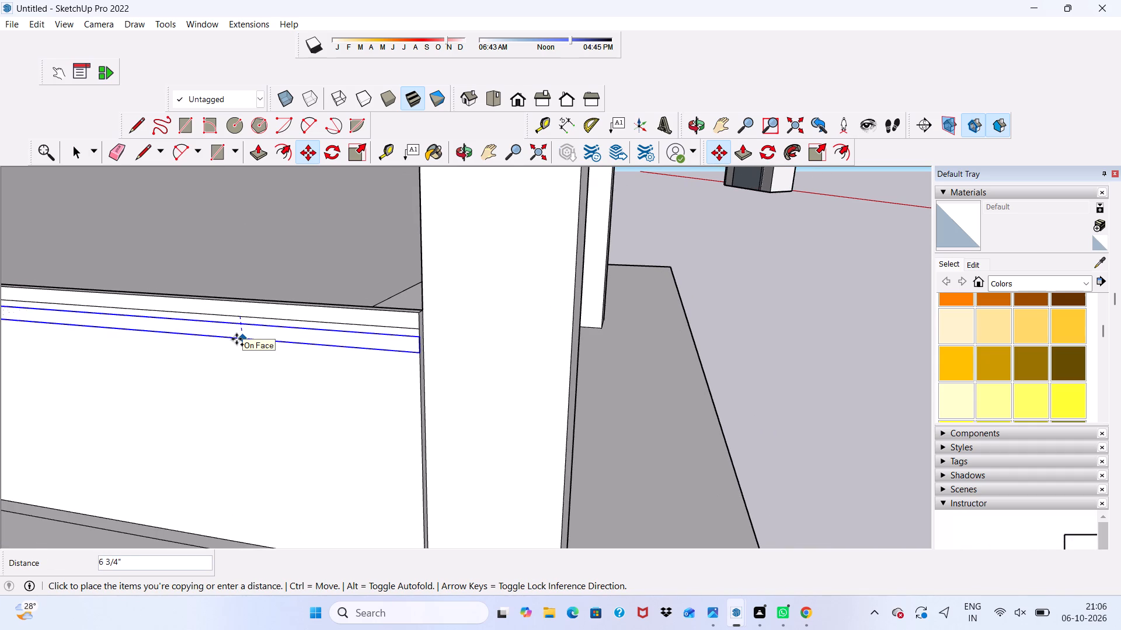
scroll(236, 339, "up", 1)
scroll(236, 339, "down", 5)
scroll(236, 339, "up", 1)
scroll(236, 339, "down", 1)
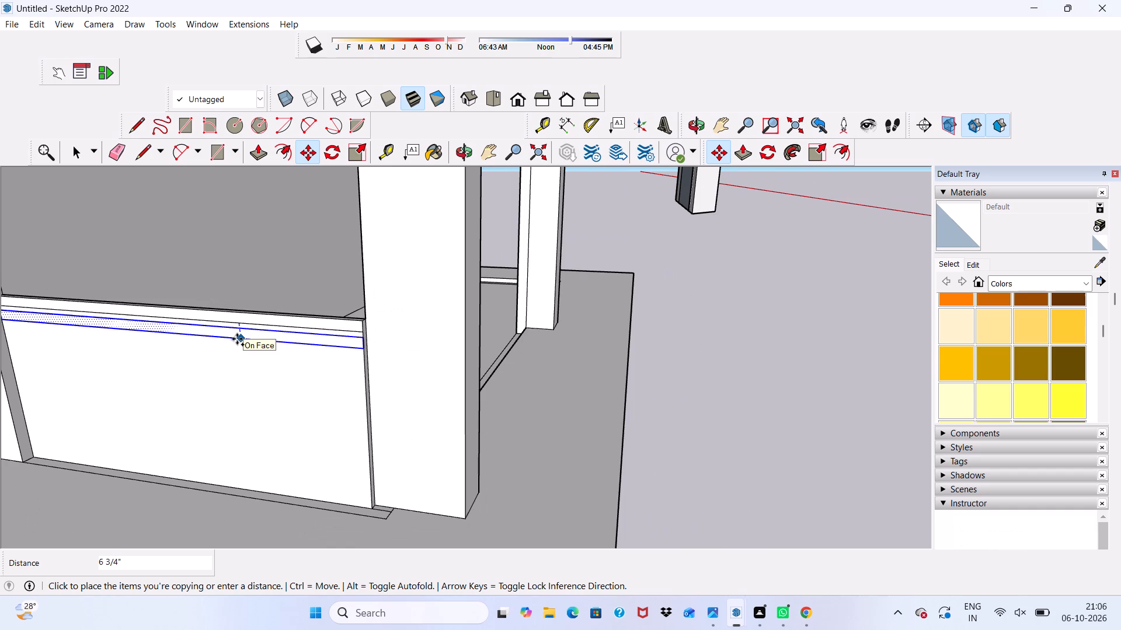
left_click(237, 339)
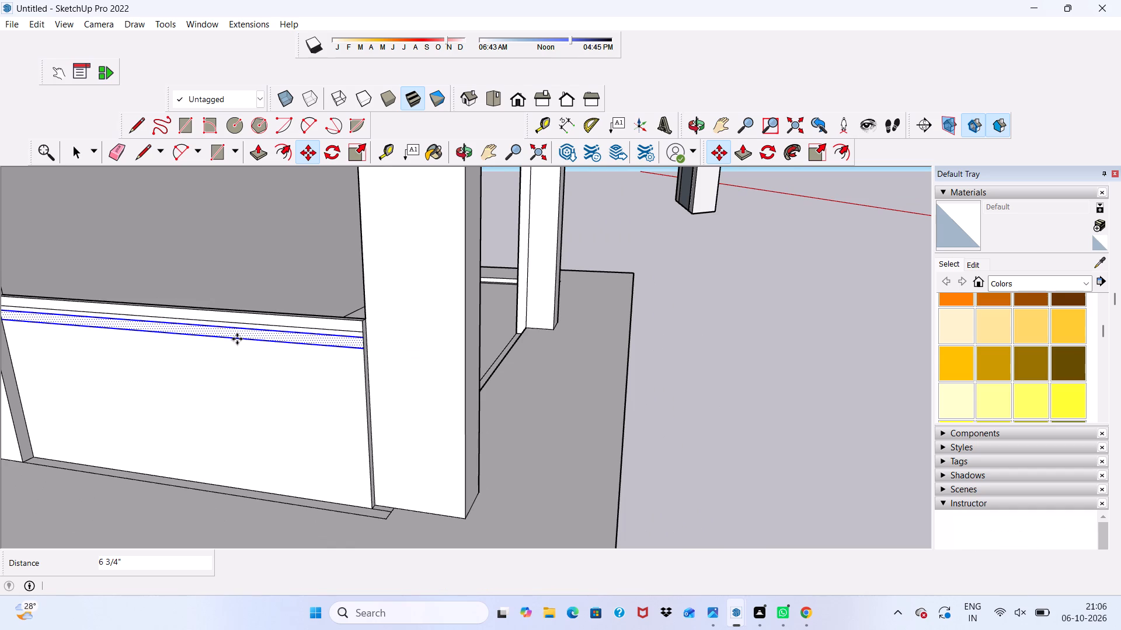
key("shift+asterisk")
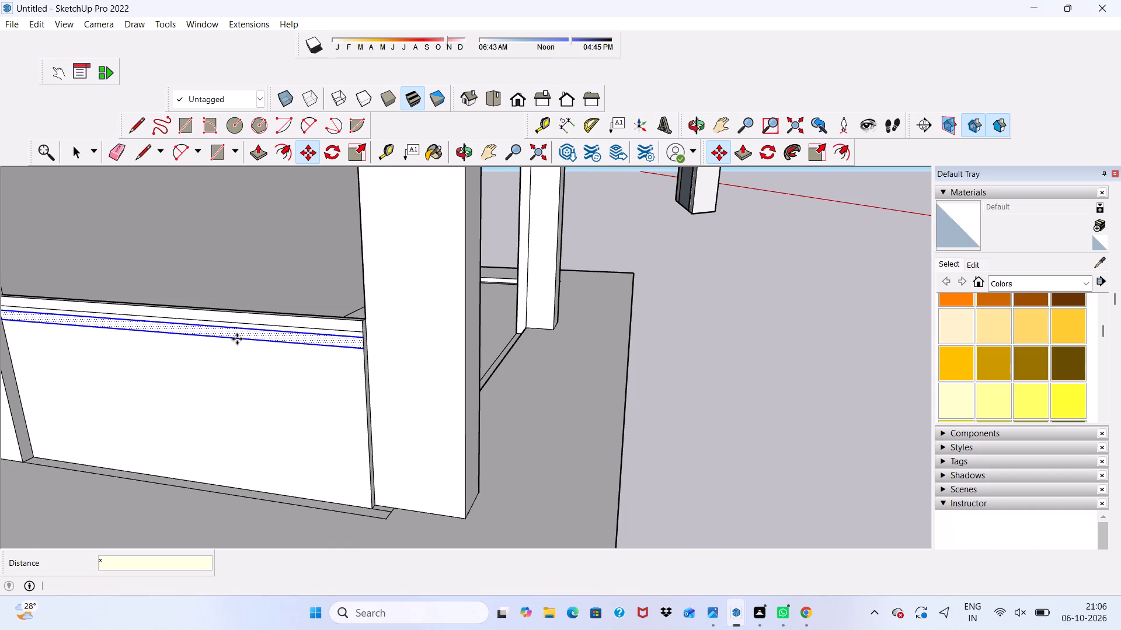
type("15")
key("Return")
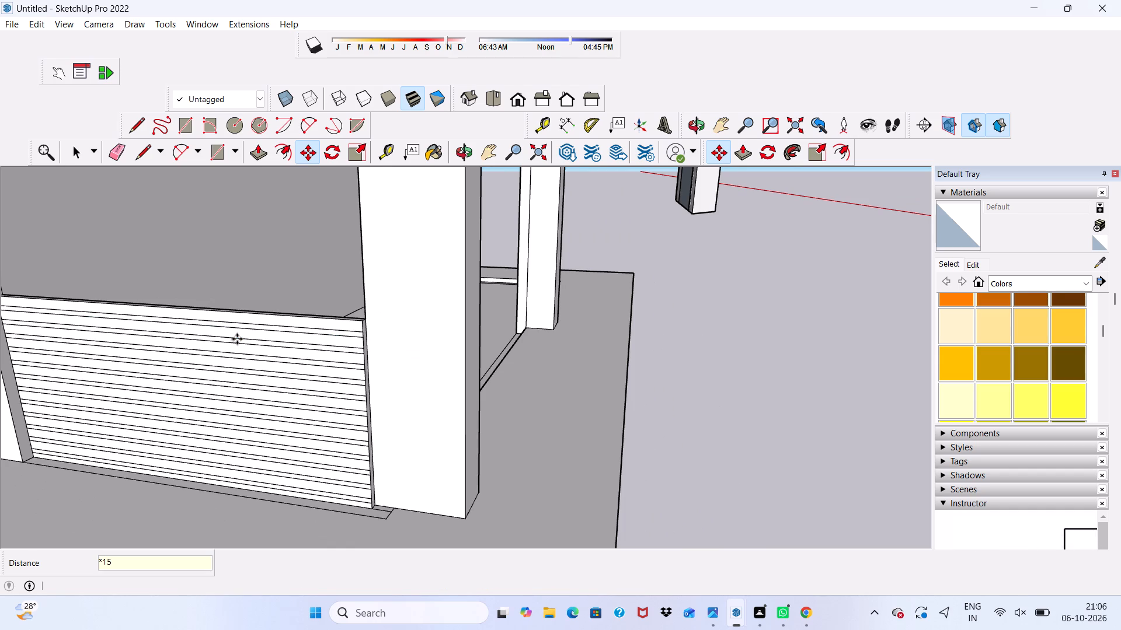
key("space")
Erase the long edges of the surplus strips that hang below the underside of the floor slab.
scroll(228, 285, "down", 13)
middle_click_drag(248, 348, 228, 269)
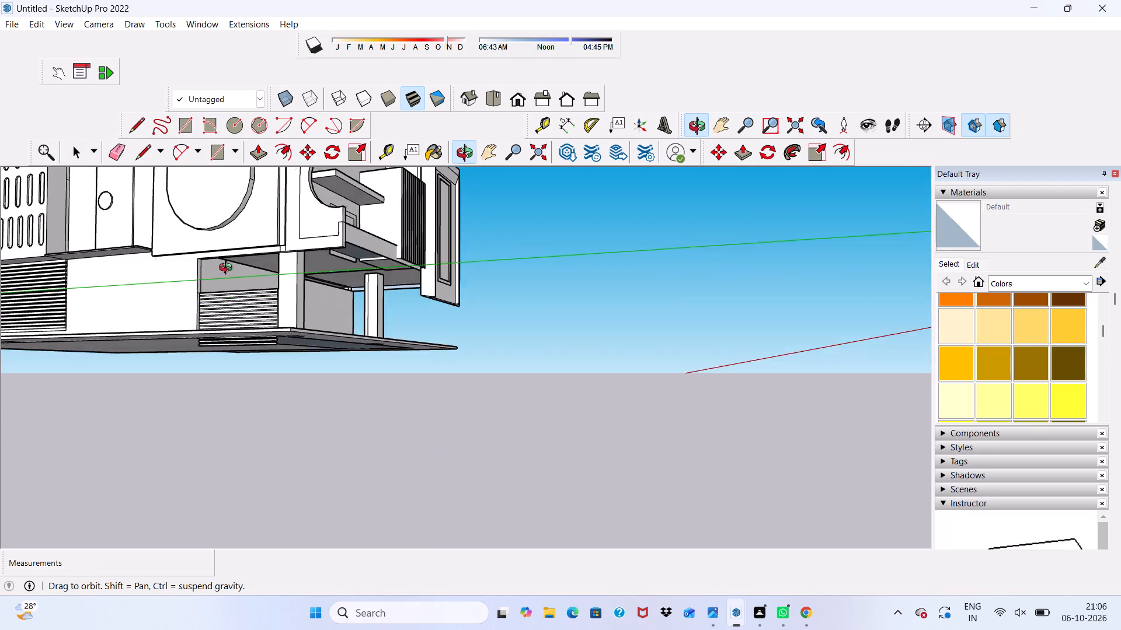
middle_click_drag(228, 269, 175, 209)
scroll(249, 338, "up", 10)
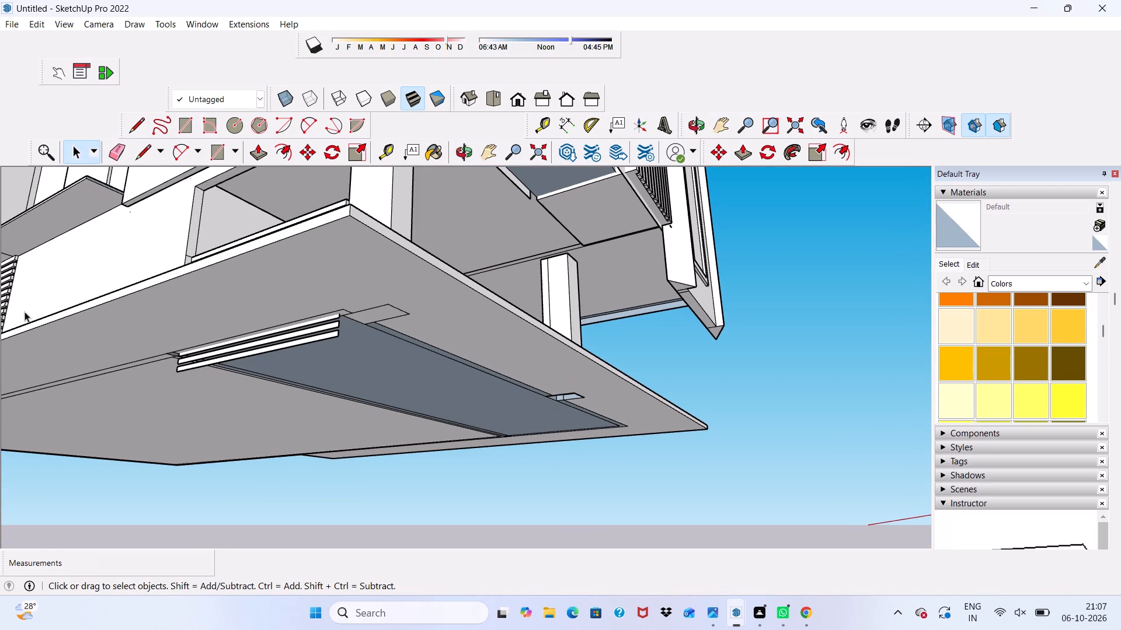
left_click(121, 149)
scroll(295, 363, "up", 2)
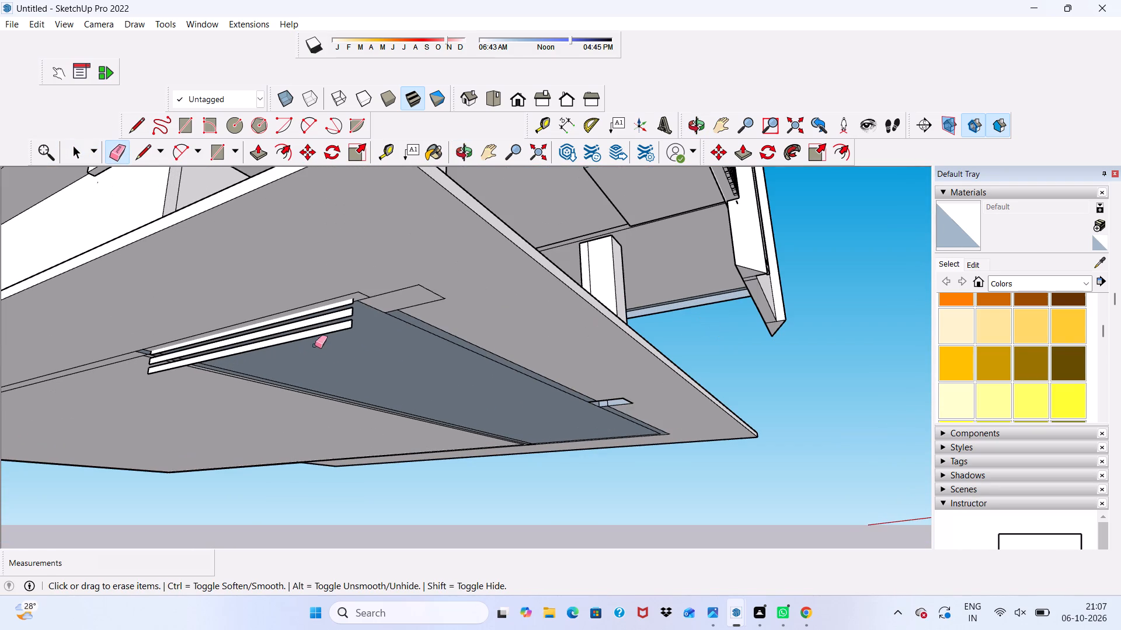
left_click_drag(324, 311, 329, 331)
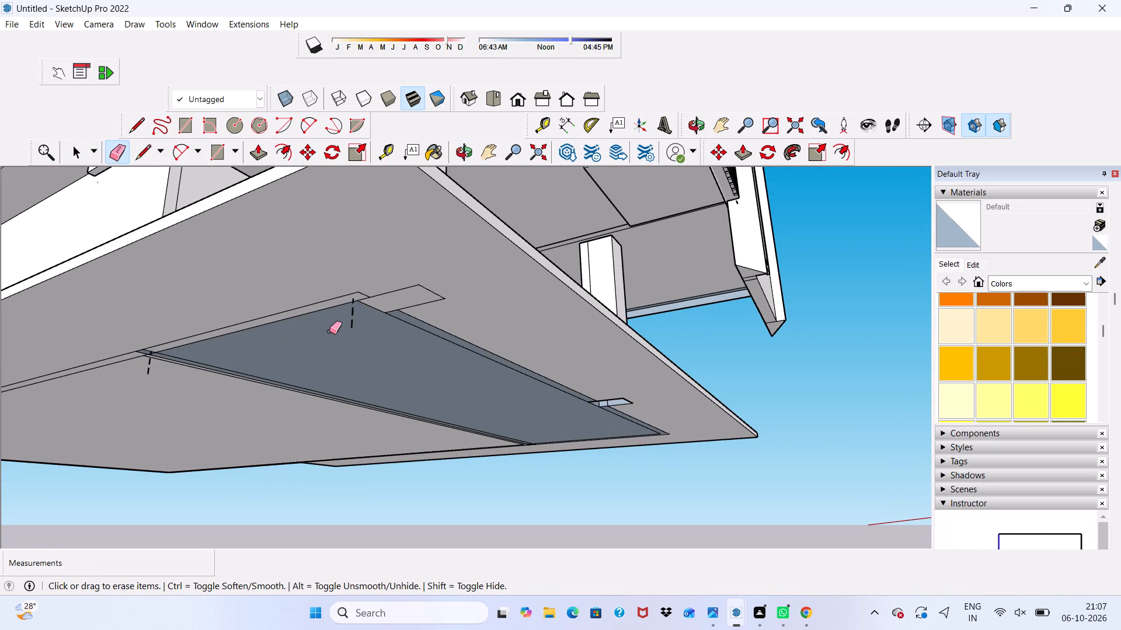
Erase the short leftover edge segments at both ends of the removed strips beneath the floor slab.
scroll(203, 339, "up", 6)
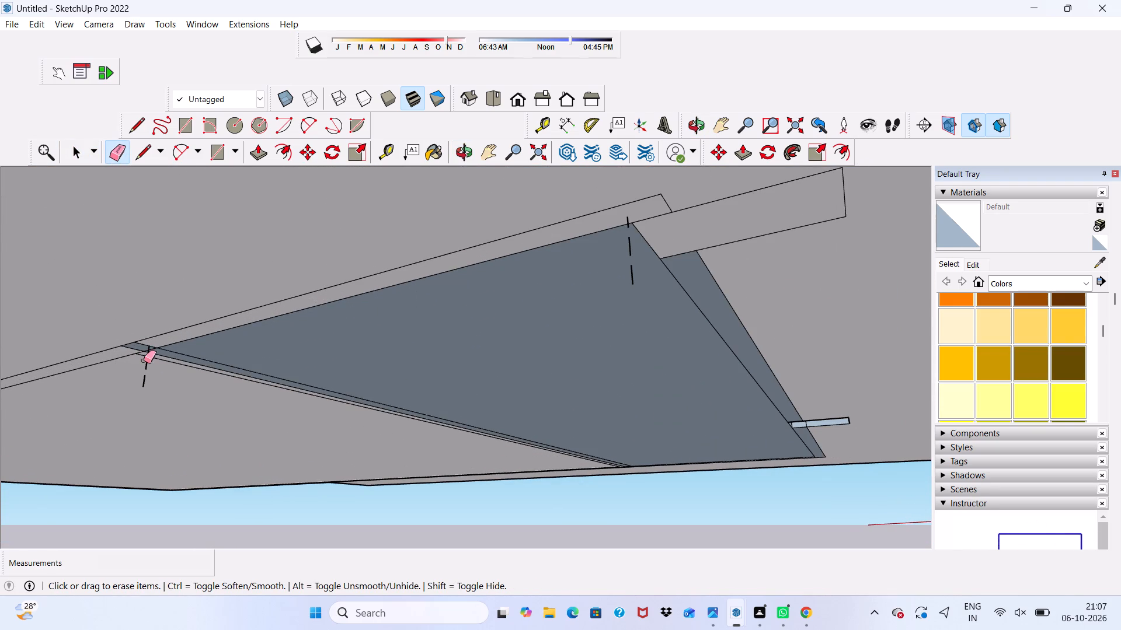
left_click_drag(144, 360, 147, 382)
scroll(614, 262, "up", 1)
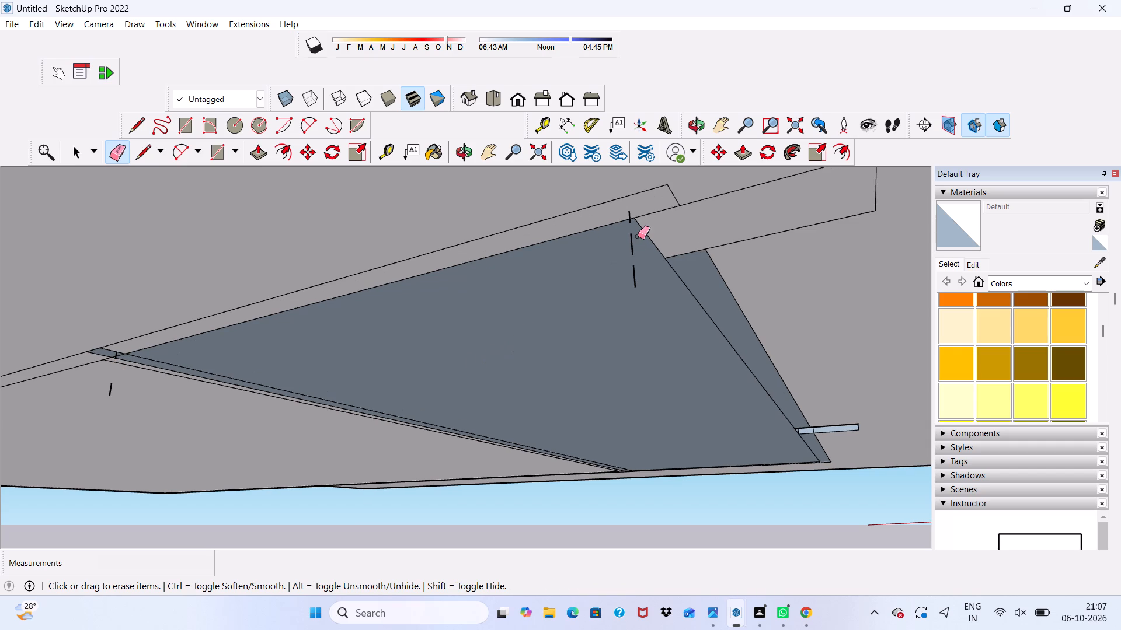
left_click_drag(633, 239, 636, 282)
left_click_drag(631, 243, 633, 264)
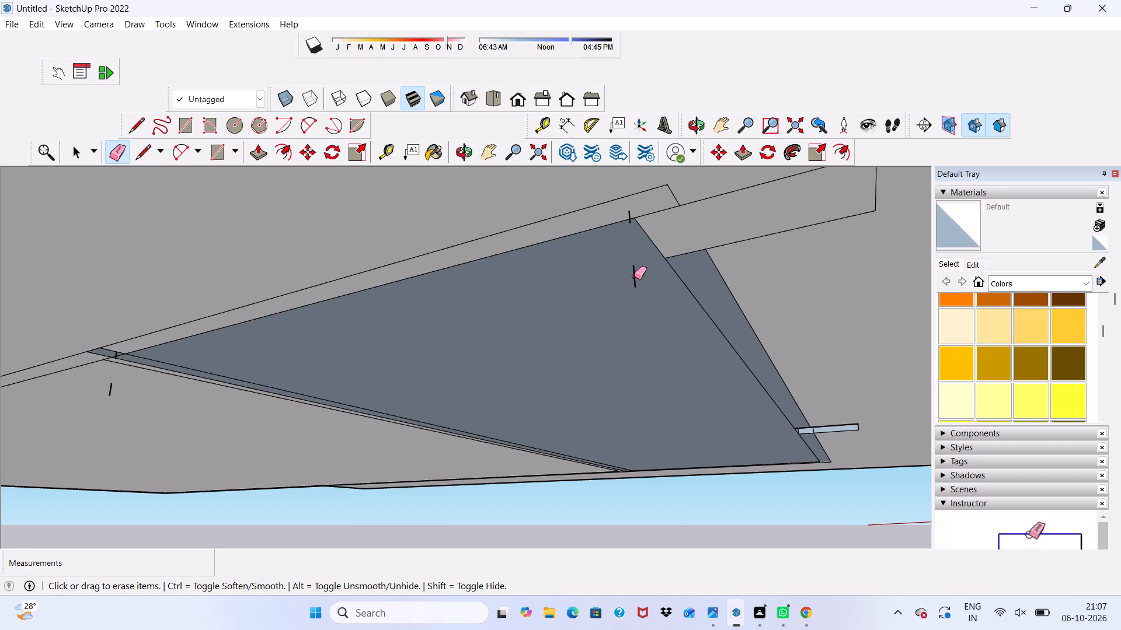
left_click(635, 276)
left_click(629, 215)
scroll(347, 317, "up", 2)
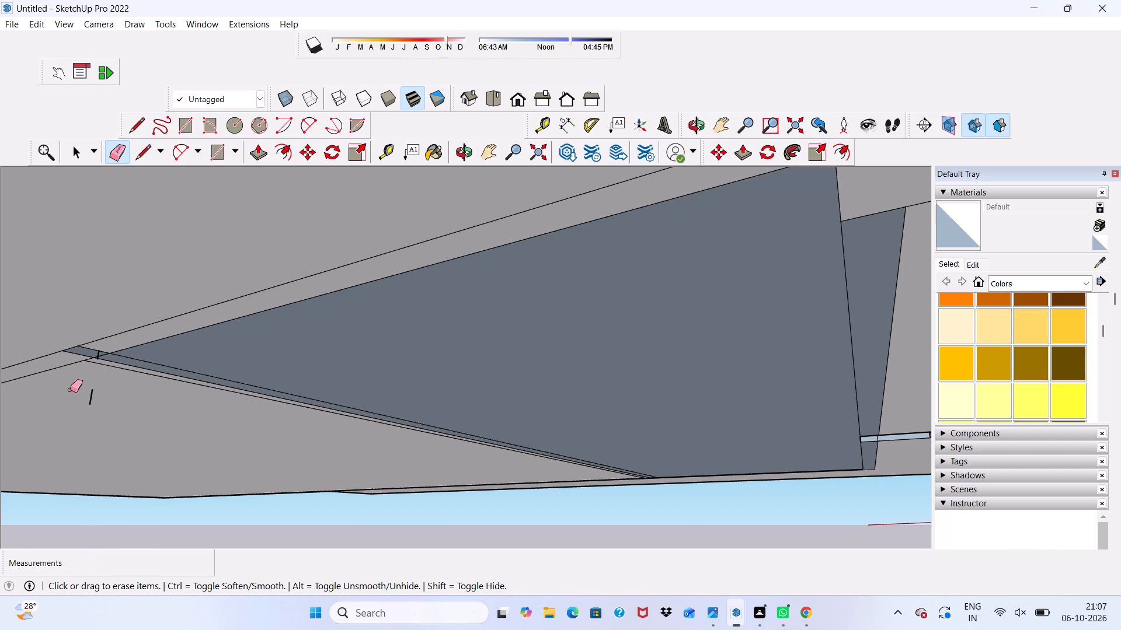
left_click(89, 397)
scroll(96, 362, "up", 2)
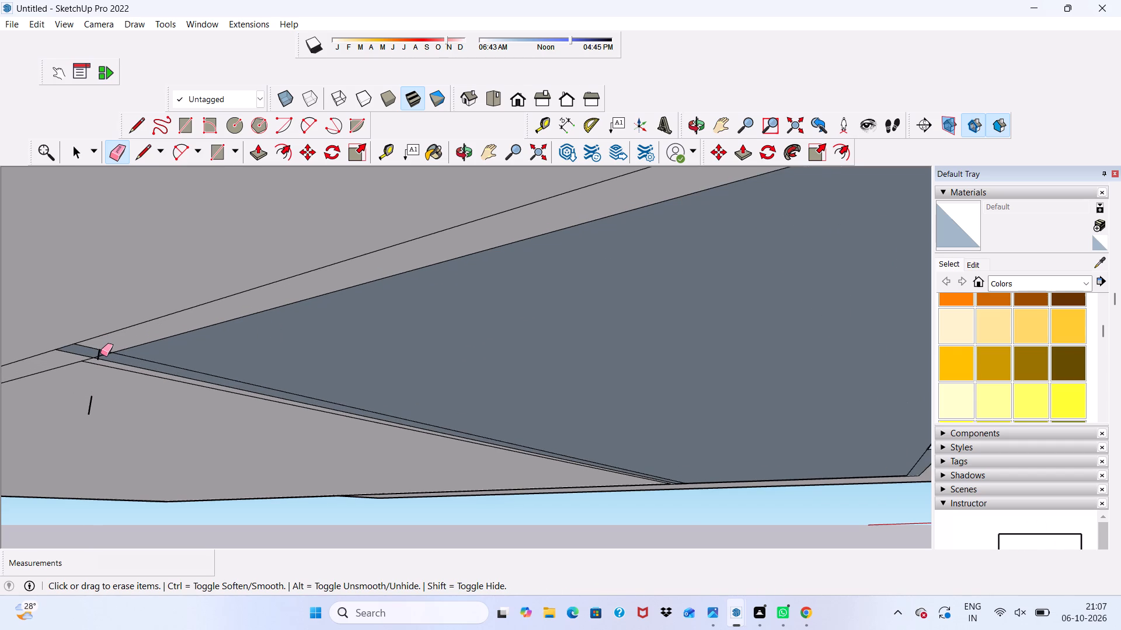
left_click(100, 353)
left_click(94, 405)
left_click(90, 409)
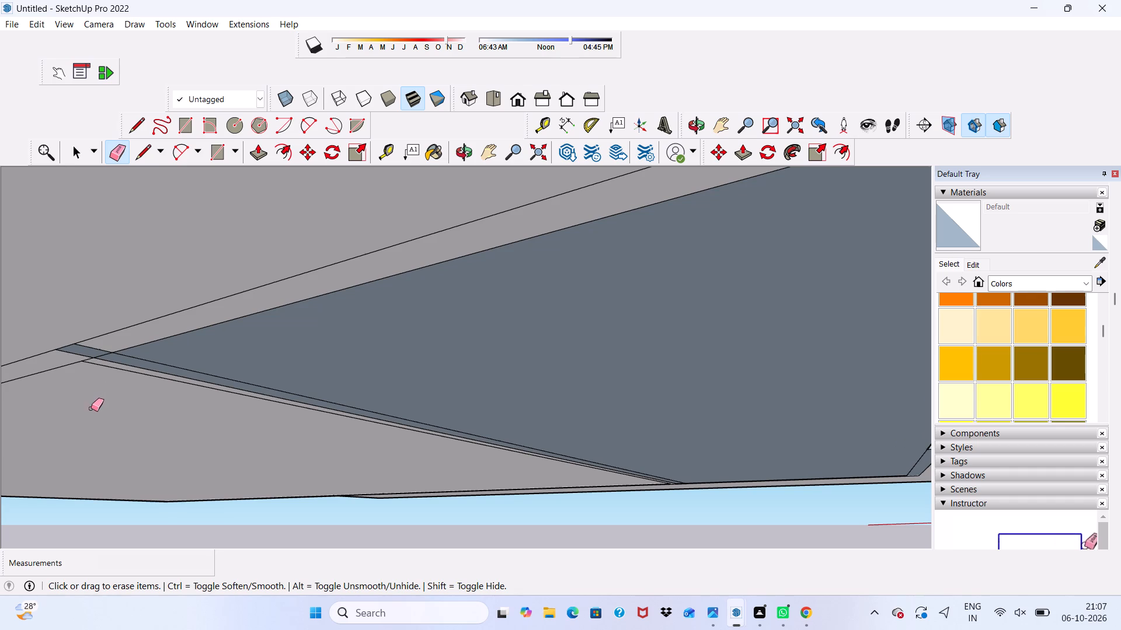
Draw a full-height vertical rectangle about 6 1/2" by 6' 11 11/16" across the horizontal strips of the end bay's low wall.
key("space")
scroll(104, 397, "down", 14)
scroll(112, 401, "up", 1)
scroll(124, 391, "down", 7)
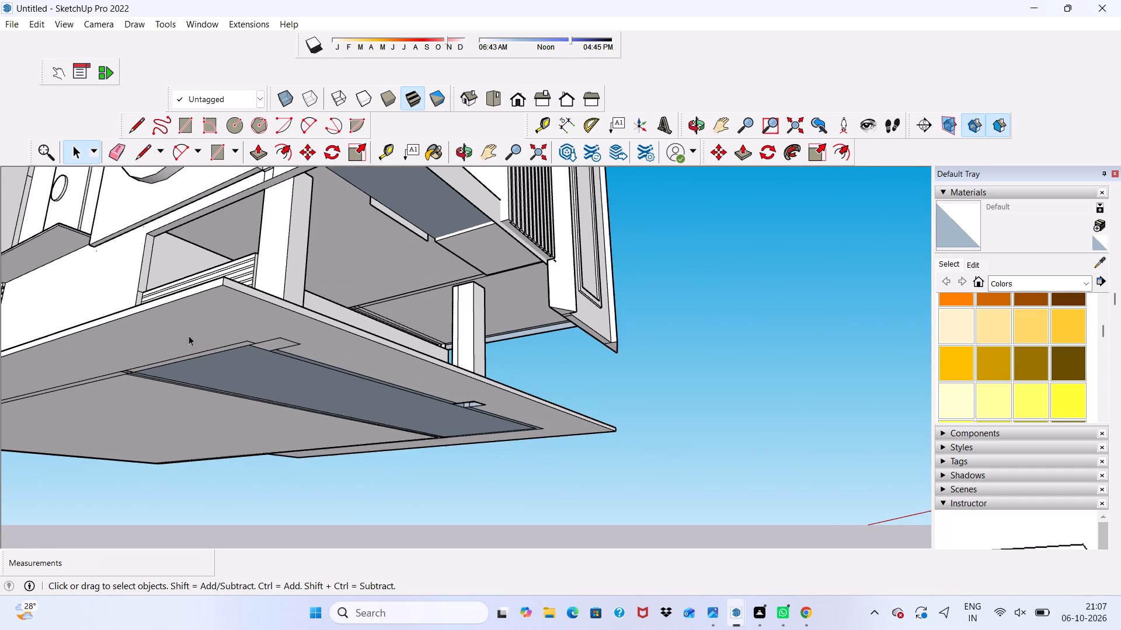
middle_click_drag(170, 323, 206, 441)
scroll(183, 343, "down", 1)
scroll(197, 415, "up", 10)
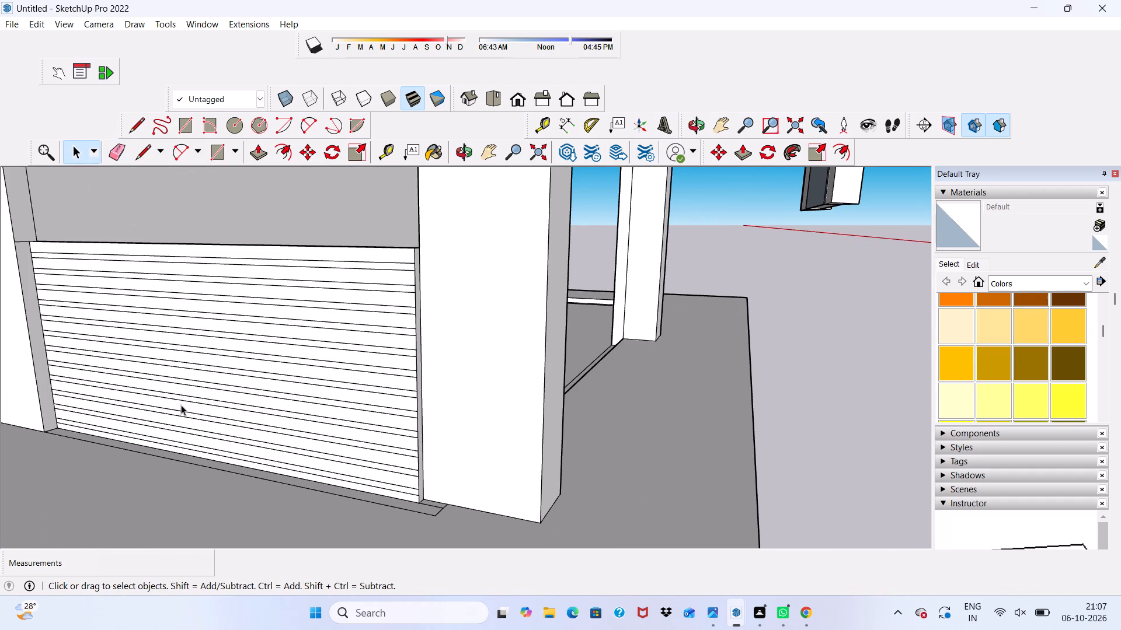
scroll(94, 196, "down", 8)
middle_click_drag(167, 304, 276, 265)
scroll(276, 264, "up", 2)
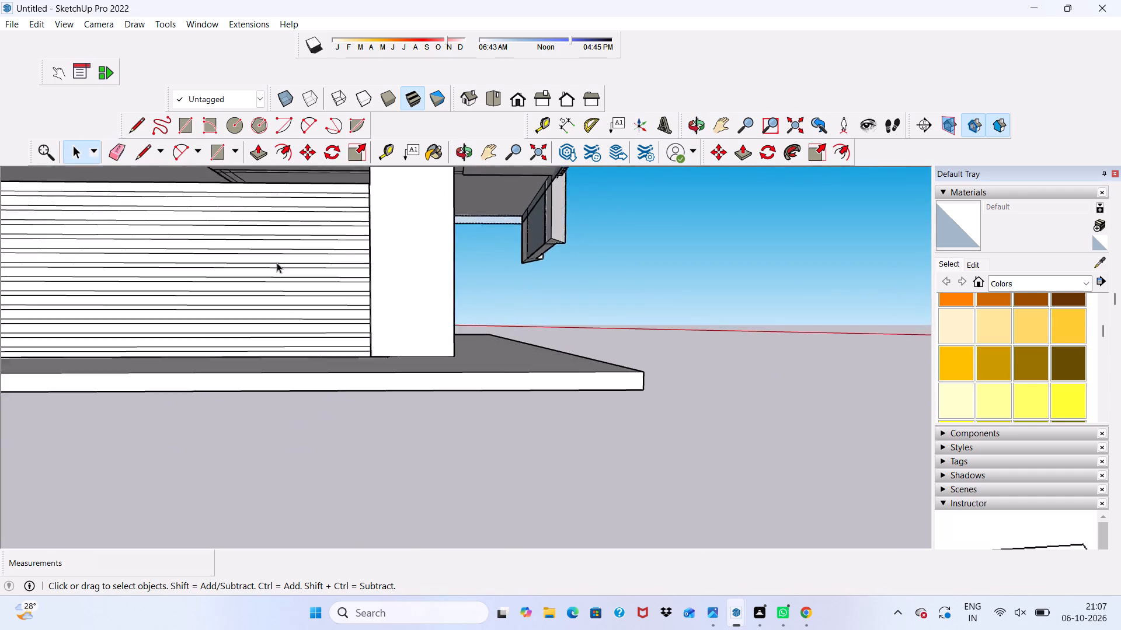
scroll(277, 262, "up", 4)
scroll(274, 258, "down", 15)
middle_click_drag(193, 280, 100, 303)
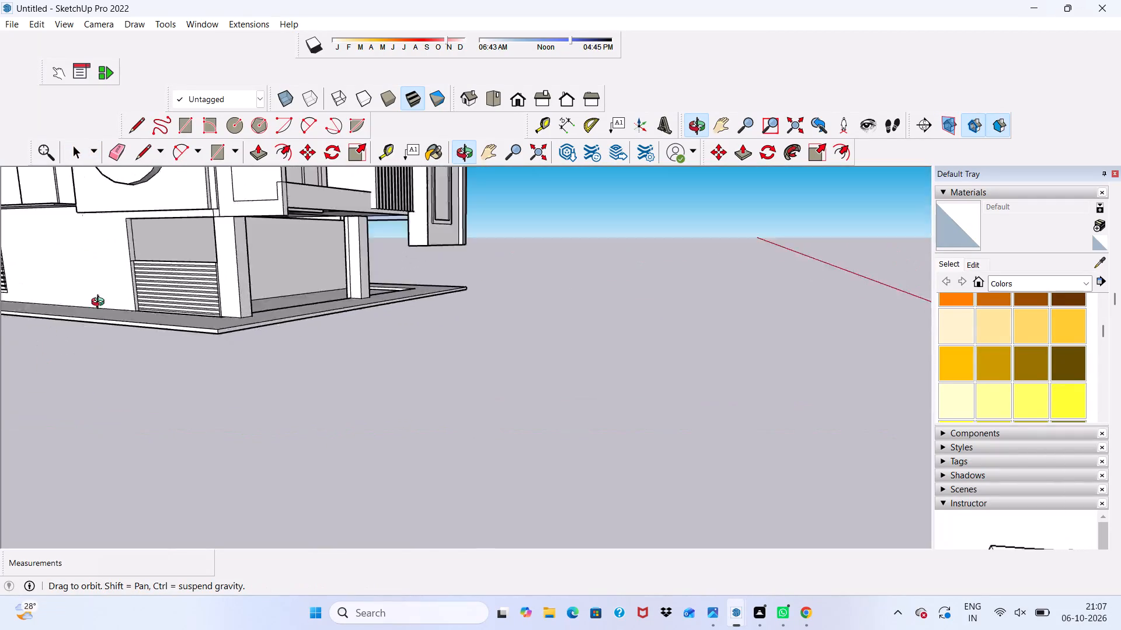
middle_click_drag(100, 303, 146, 276)
scroll(146, 275, "up", 4)
scroll(181, 235, "up", 9)
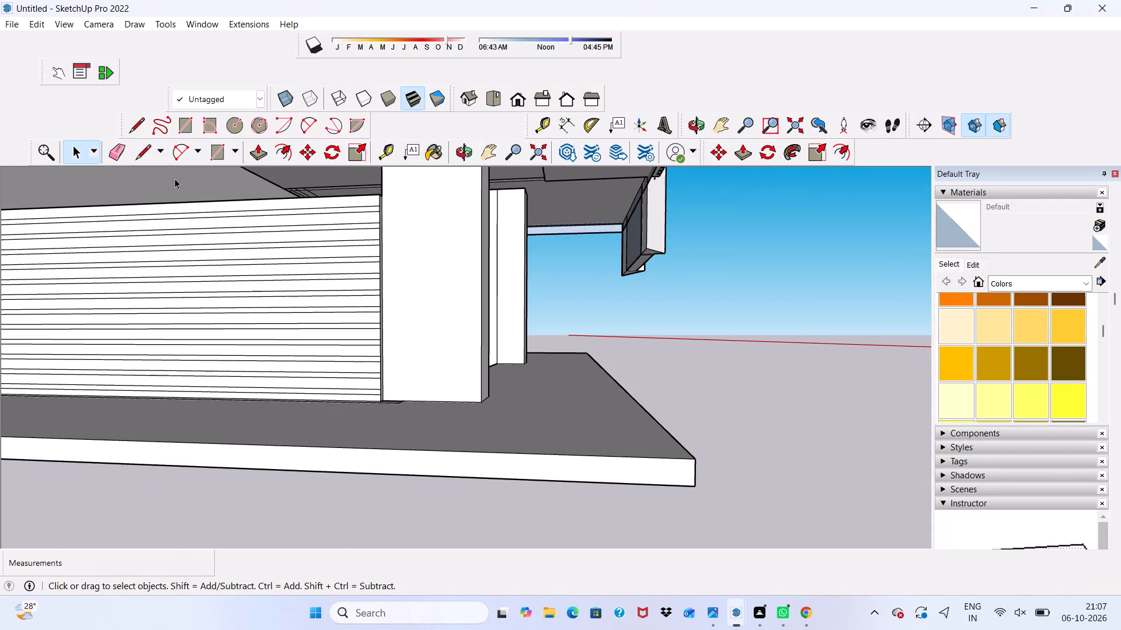
scroll(174, 170, "up", 1)
left_click(177, 135)
scroll(121, 519, "up", 2)
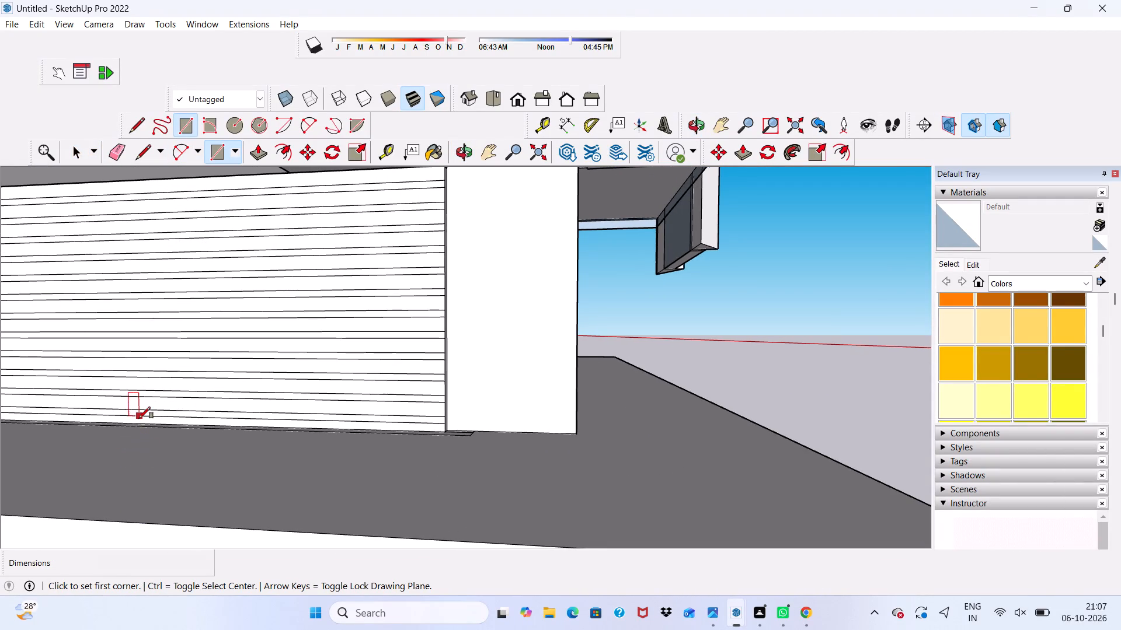
left_click(137, 421)
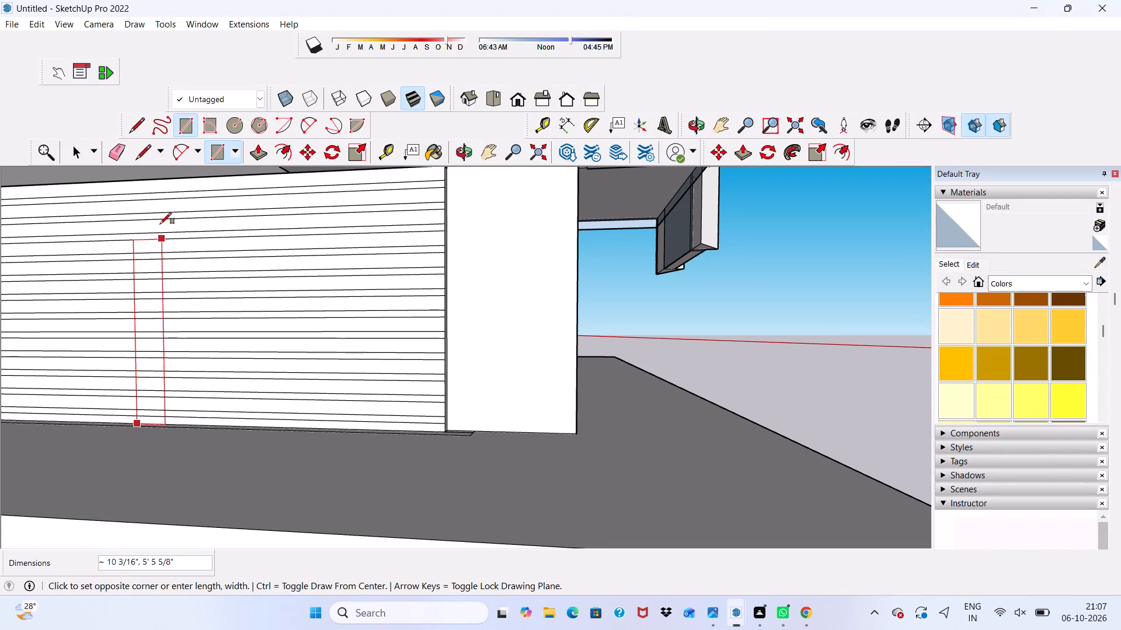
left_click(149, 178)
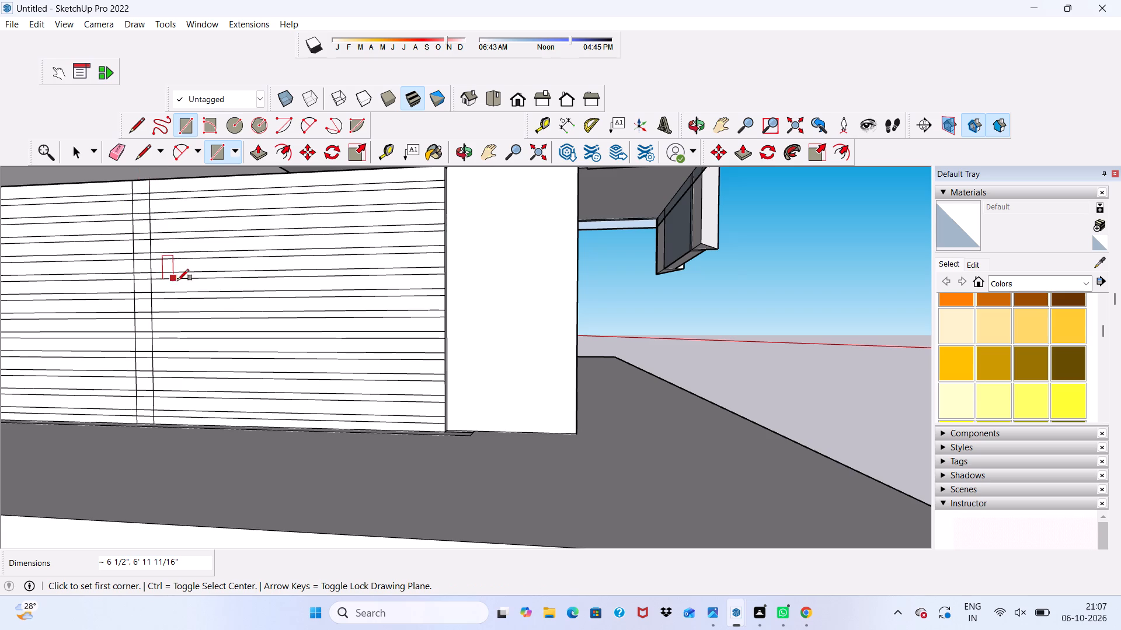
Push/Pull the topmost segment of the vertical rectangle outward 6" from the low wall's face.
scroll(163, 283, "down", 3)
middle_click_drag(162, 285, 162, 476)
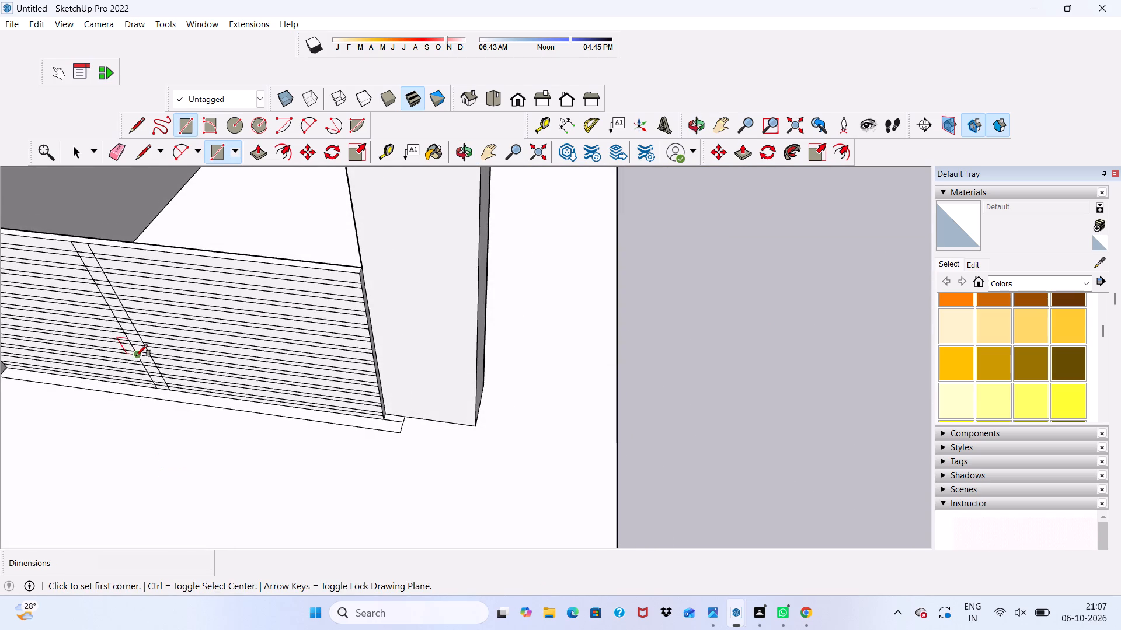
scroll(136, 356, "up", 1)
key("space")
scroll(59, 249, "up", 6)
left_click(88, 228)
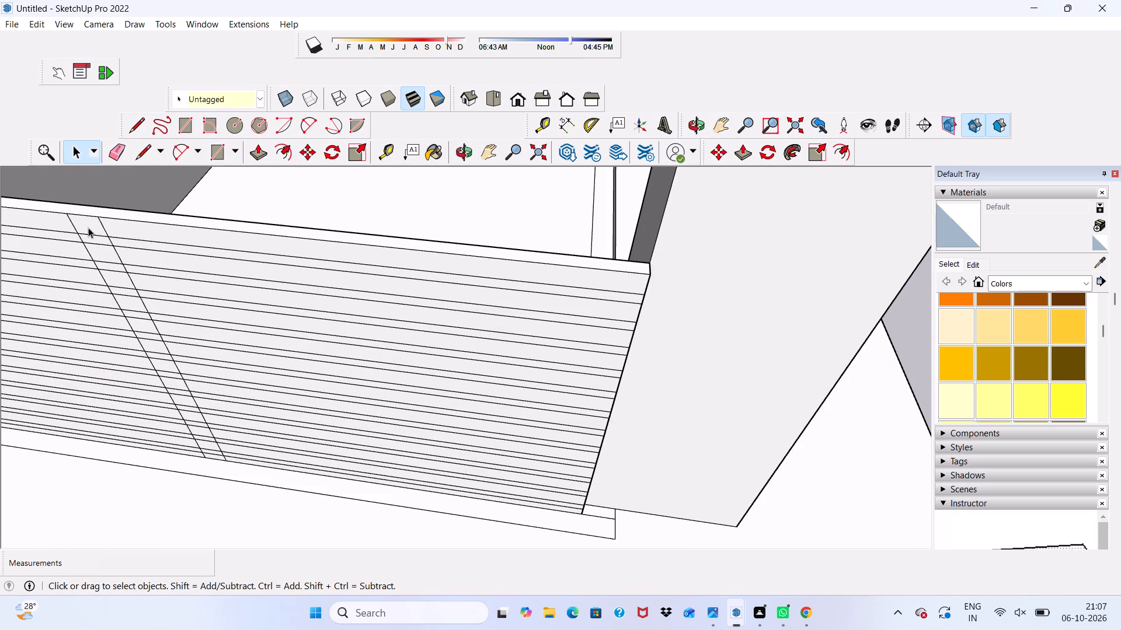
left_click(258, 149)
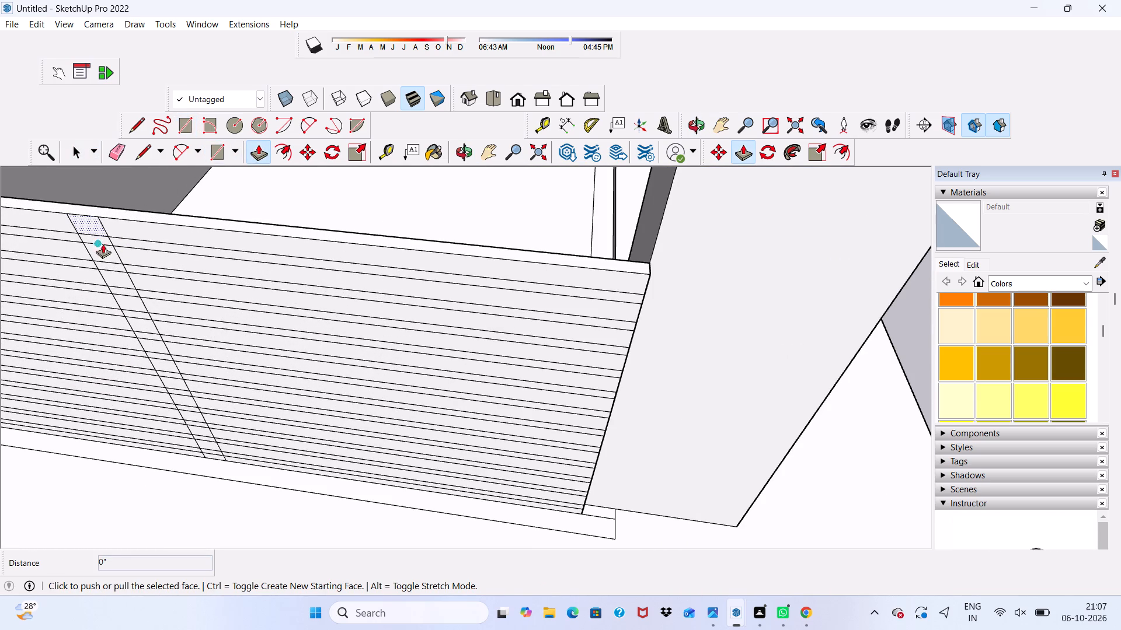
left_click(86, 225)
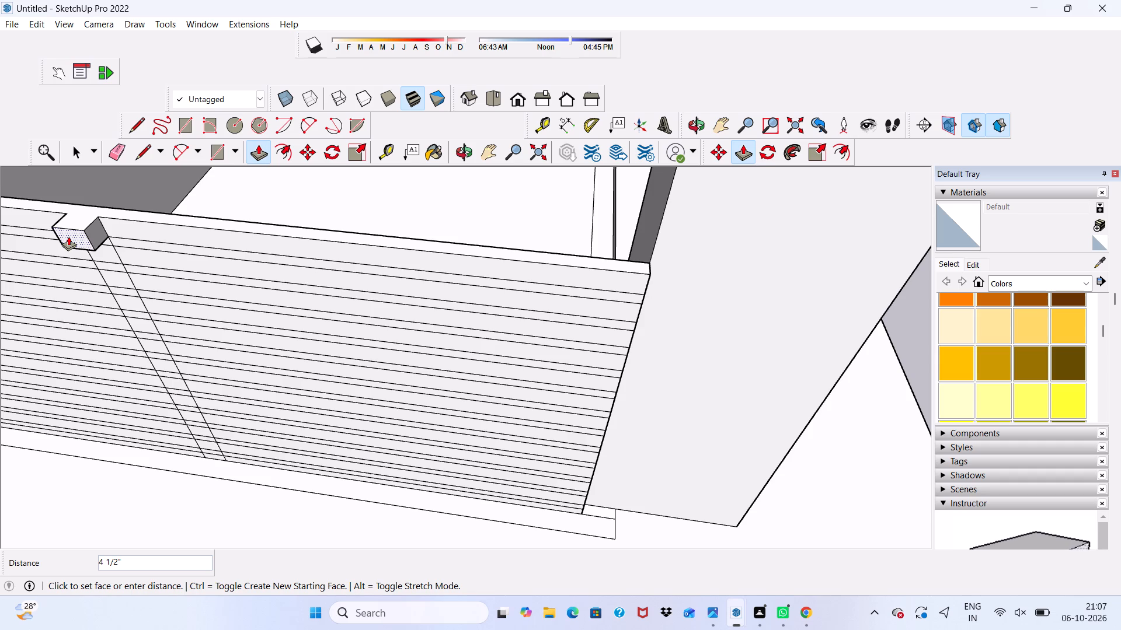
type("6\"")
key("Return")
scroll(74, 236, "down", 2)
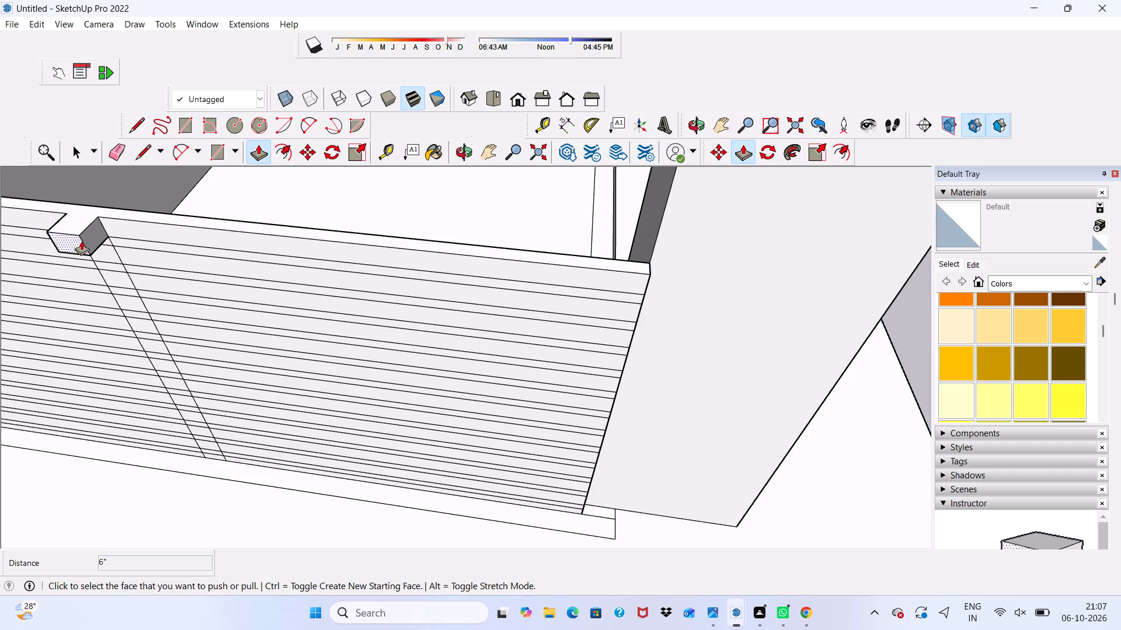
Extend the projecting block's underside down about 6' 7 15/16" to the floor slab to form a vertical post.
scroll(81, 241, "down", 1)
middle_click_drag(84, 243, 99, 157)
scroll(122, 249, "up", 4)
middle_click_drag(120, 248, 122, 160)
scroll(128, 208, "up", 2)
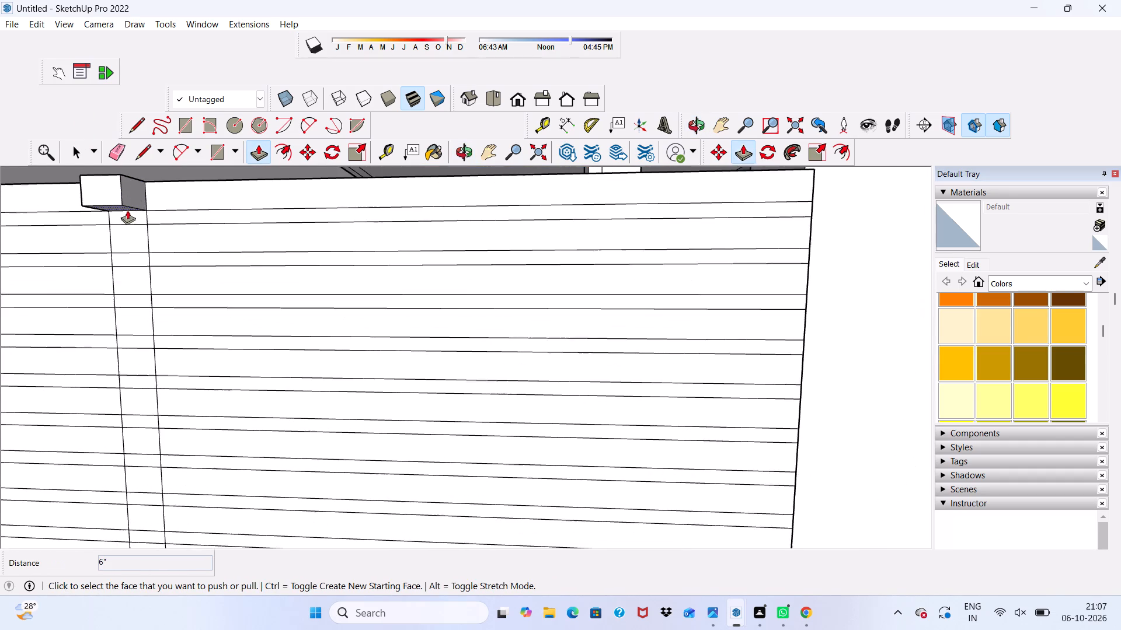
scroll(127, 210, "up", 1)
left_click(116, 207)
scroll(133, 278, "down", 6)
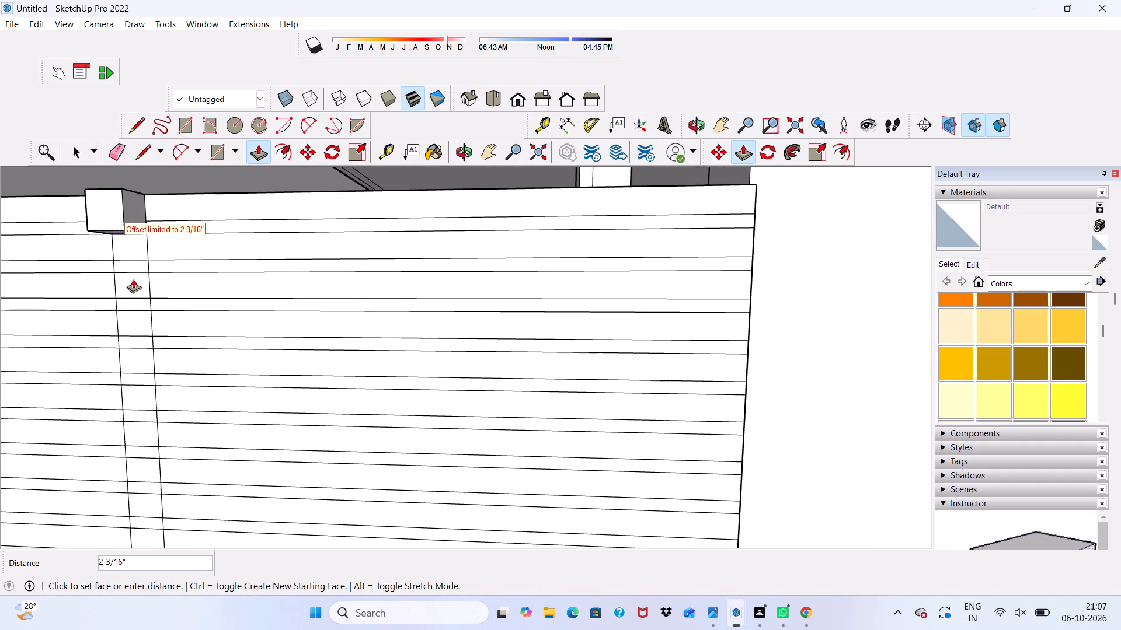
scroll(133, 279, "down", 8)
scroll(110, 281, "up", 1)
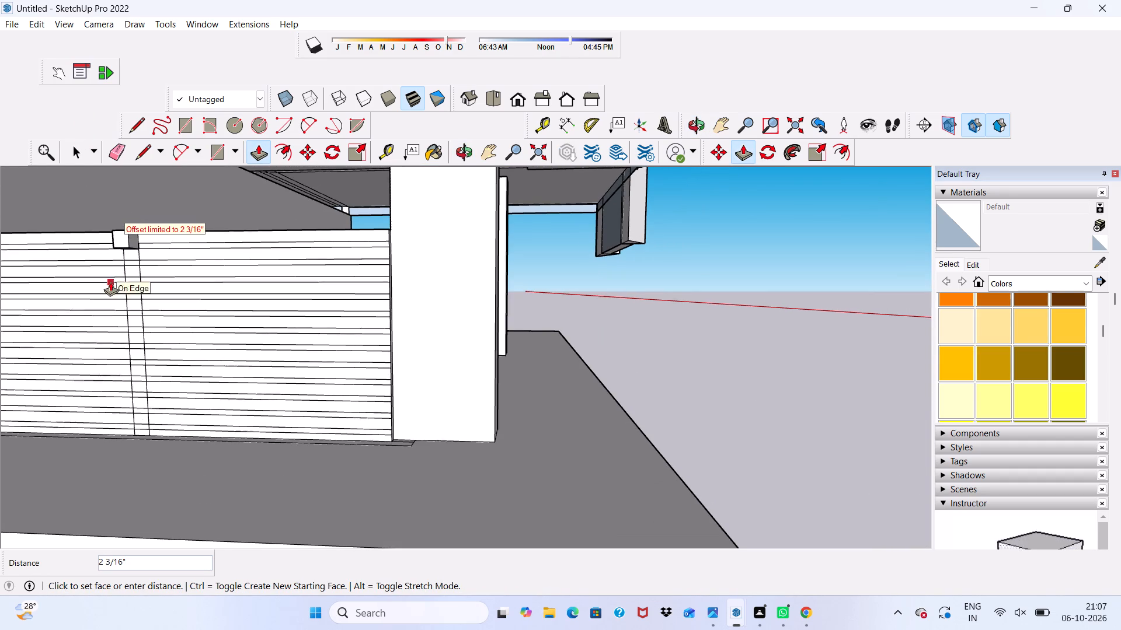
left_click(144, 439)
Erase the leftover seam edges near the top of the post's front and both side faces.
scroll(97, 281, "down", 2)
left_click(114, 155)
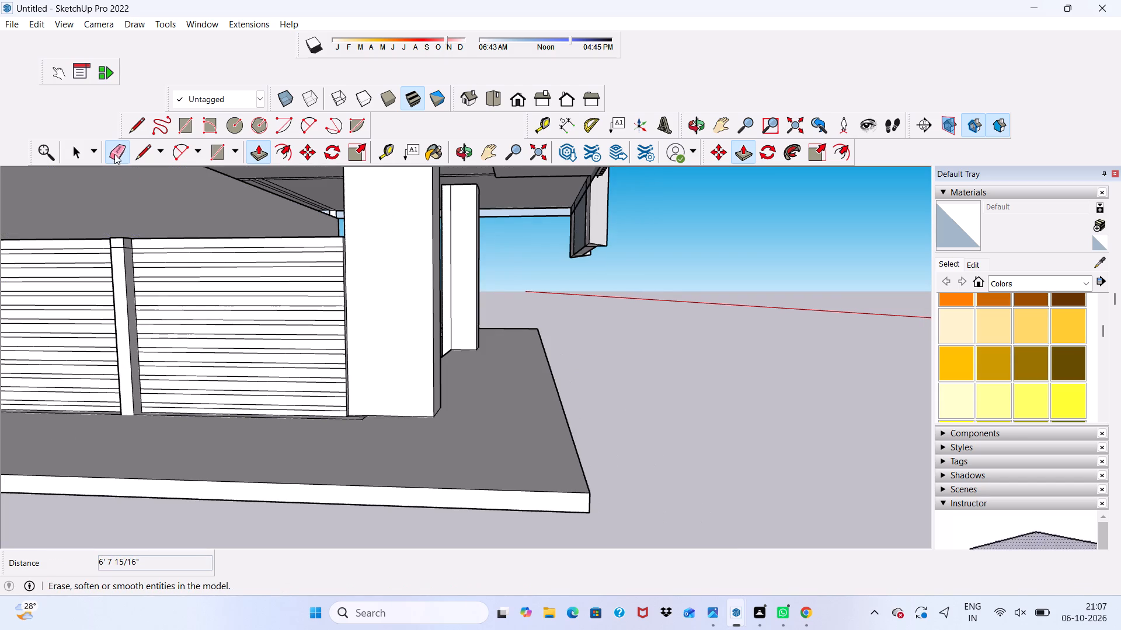
scroll(148, 307, "up", 7)
left_click_drag(101, 216, 101, 228)
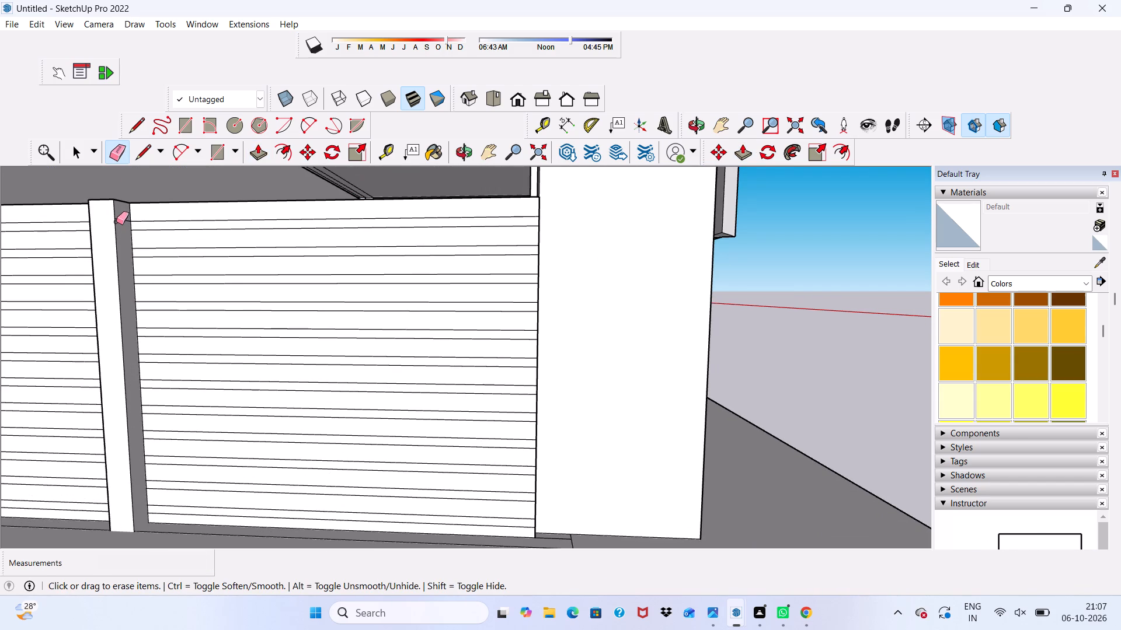
left_click(120, 220)
middle_click_drag(112, 244, 204, 257)
scroll(182, 270, "up", 2)
scroll(114, 276, "down", 5)
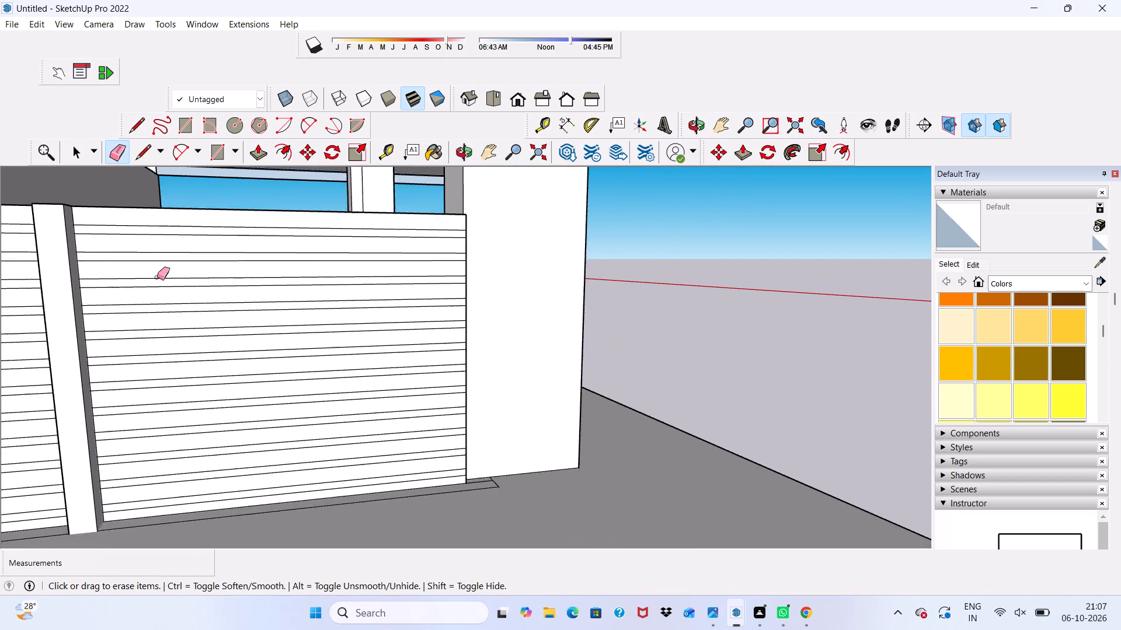
scroll(157, 277, "down", 4)
scroll(224, 300, "up", 1)
middle_click_drag(67, 289, 182, 292)
scroll(62, 297, "down", 5)
scroll(233, 287, "up", 1)
scroll(234, 288, "down", 3)
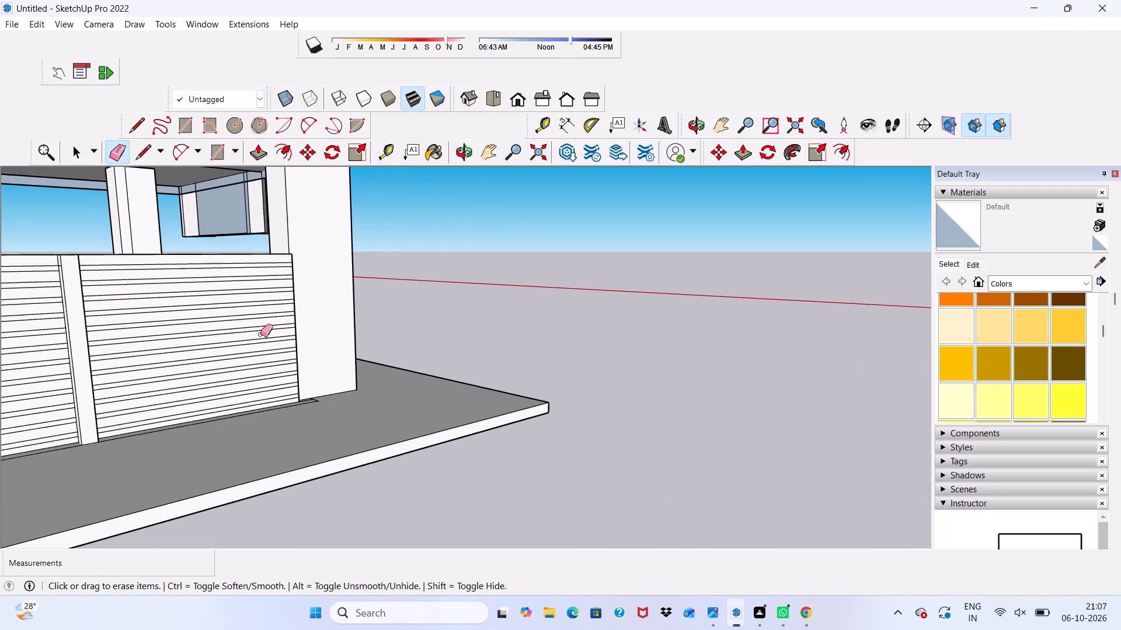
scroll(59, 273, "up", 16)
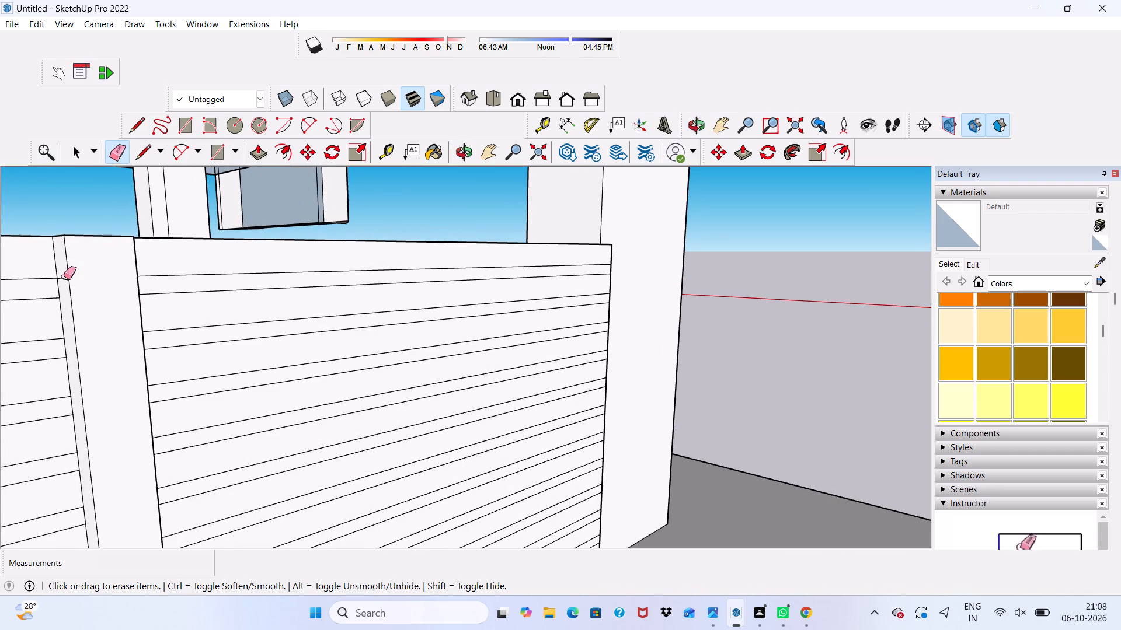
left_click(63, 276)
Examine the low wall with its post and the building from several sides, including the underside.
scroll(89, 268, "down", 3)
scroll(106, 264, "up", 1)
scroll(117, 258, "down", 4)
key("space")
scroll(113, 262, "down", 5)
scroll(105, 247, "up", 1)
scroll(105, 247, "down", 2)
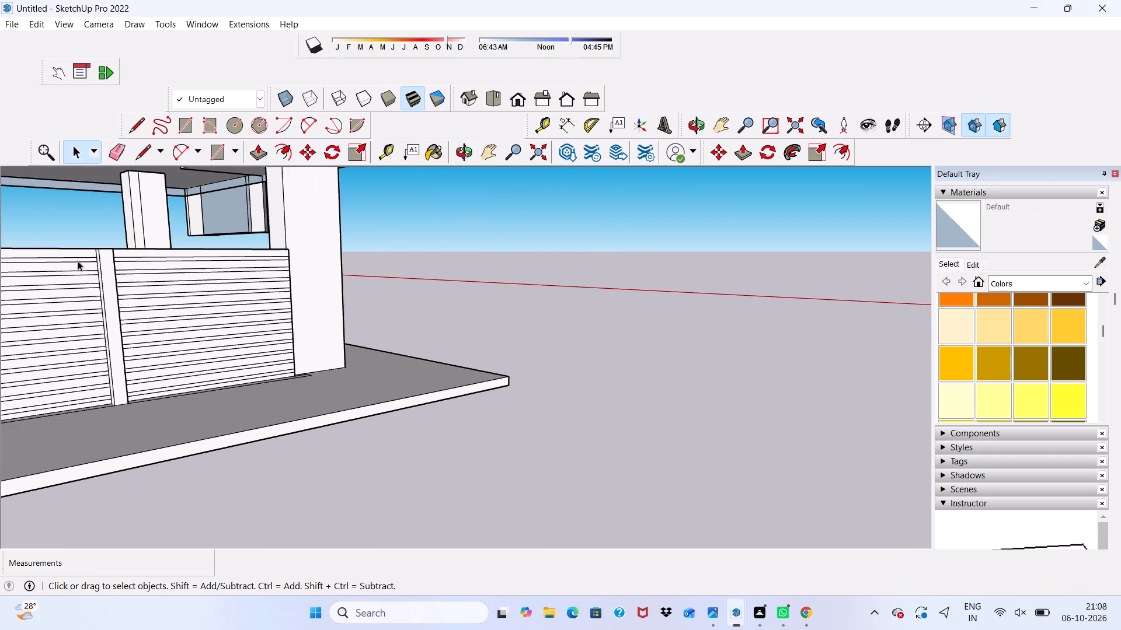
scroll(78, 261, "down", 4)
scroll(30, 276, "up", 1)
scroll(30, 276, "down", 3)
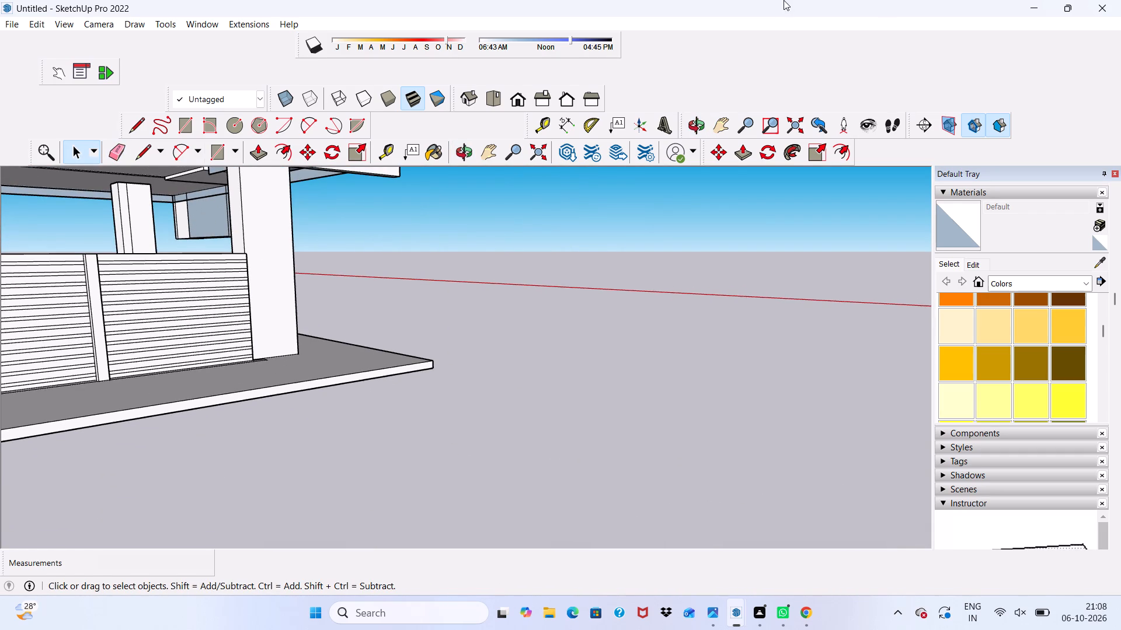
scroll(274, 467, "down", 5)
key("2")
key("1")
middle_click_drag(202, 325, 60, 191)
key("3")
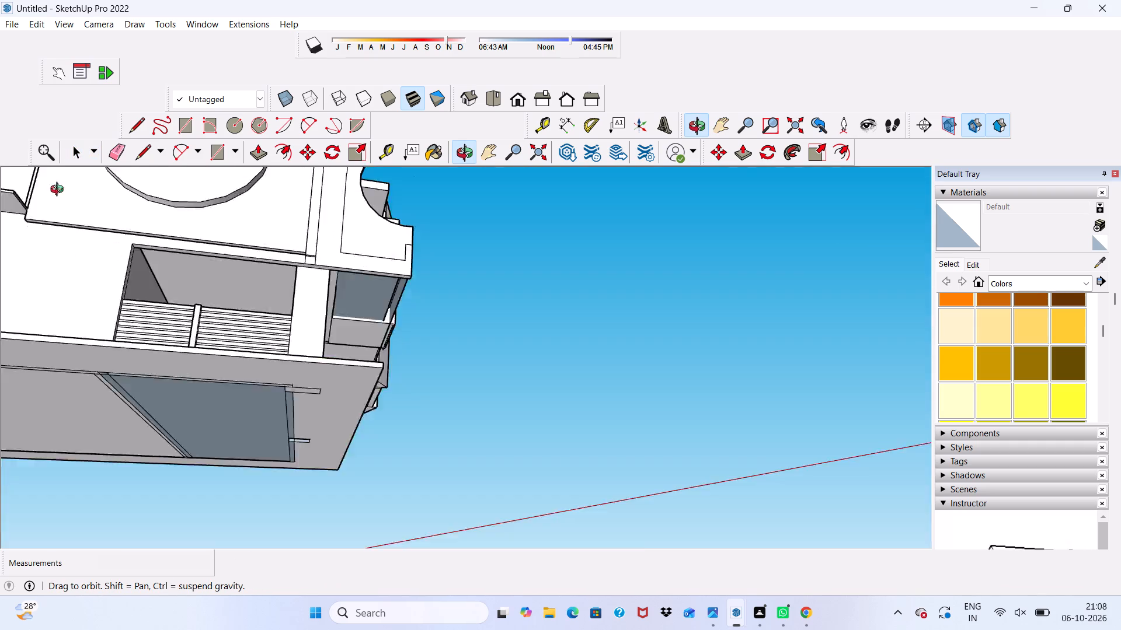
middle_click_drag(60, 191, 0, 317)
scroll(371, 304, "down", 1)
scroll(371, 304, "up", 1)
scroll(371, 304, "down", 8)
middle_click_drag(409, 256, 358, 282)
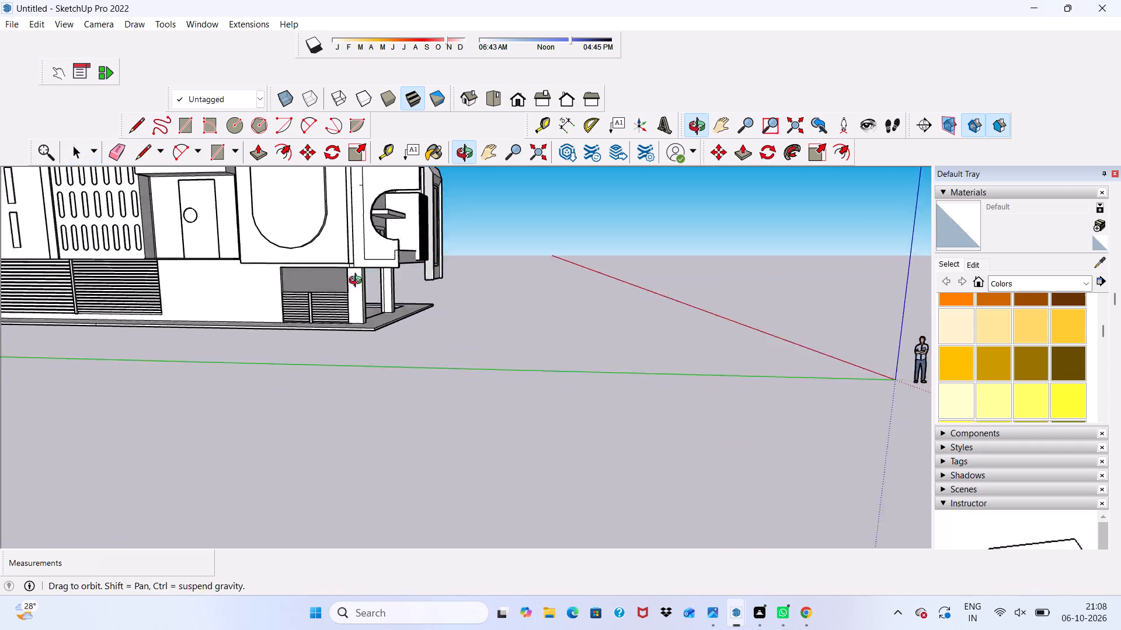
middle_click_drag(358, 282, 57, 187)
scroll(374, 281, "up", 5)
scroll(465, 295, "down", 1)
middle_click_drag(469, 295, 376, 162)
key("3")
key("2")
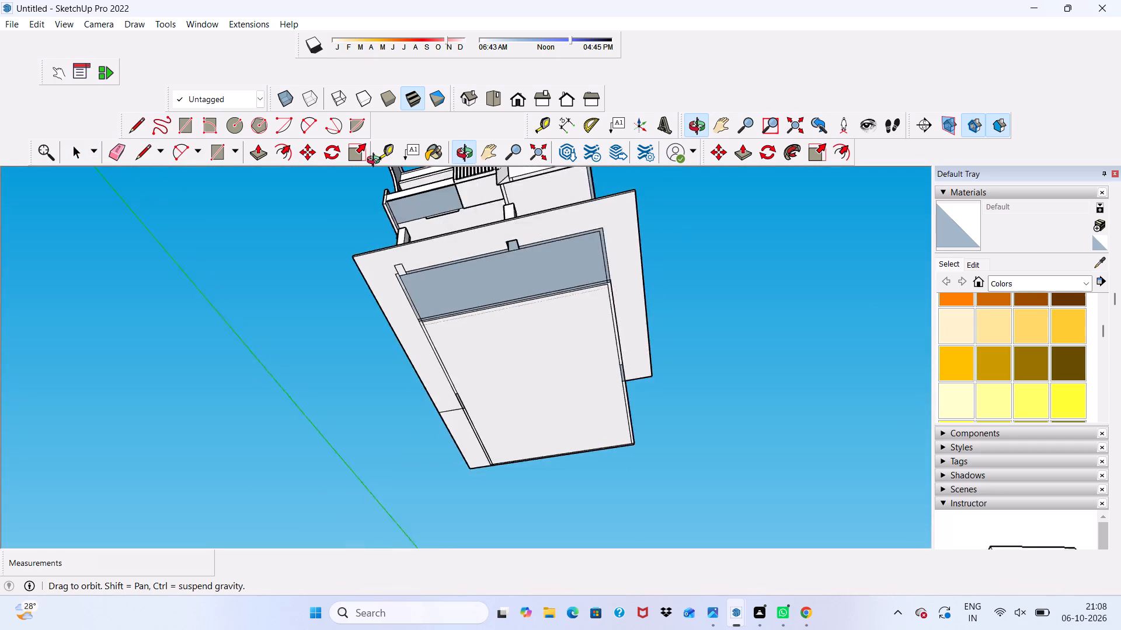
middle_click_drag(376, 162, 272, 358)
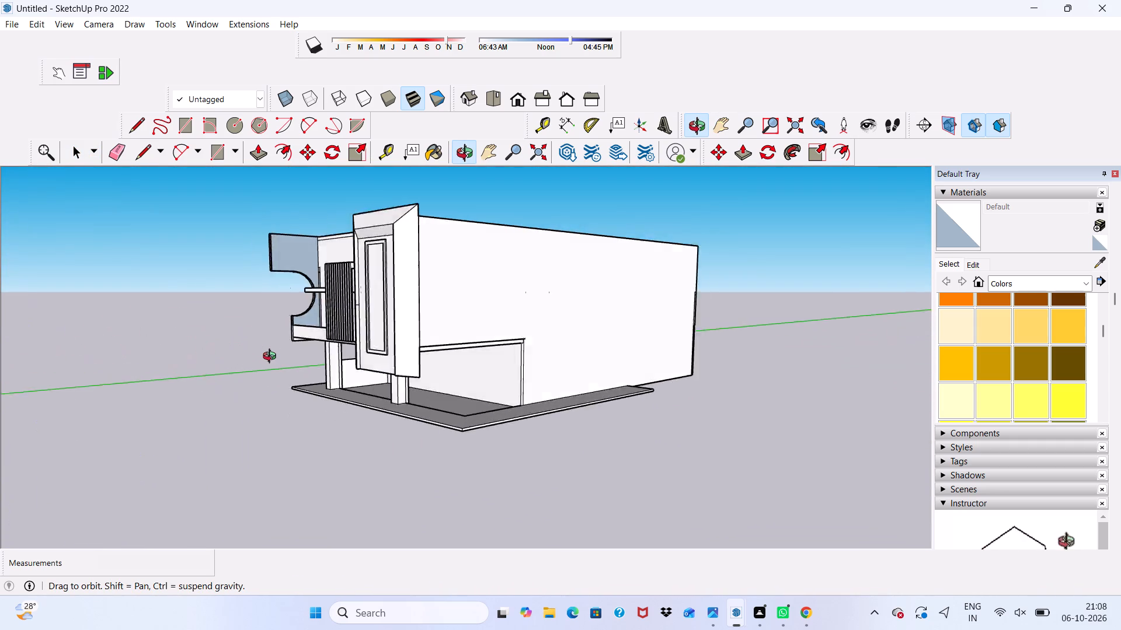
middle_click_drag(272, 358, 392, 355)
Push/Pull the blue-grey inner face of the upper-floor side panel with the curved cutout by 1/2".
scroll(398, 283, "up", 6)
middle_click_drag(367, 249, 259, 291)
scroll(253, 284, "up", 2)
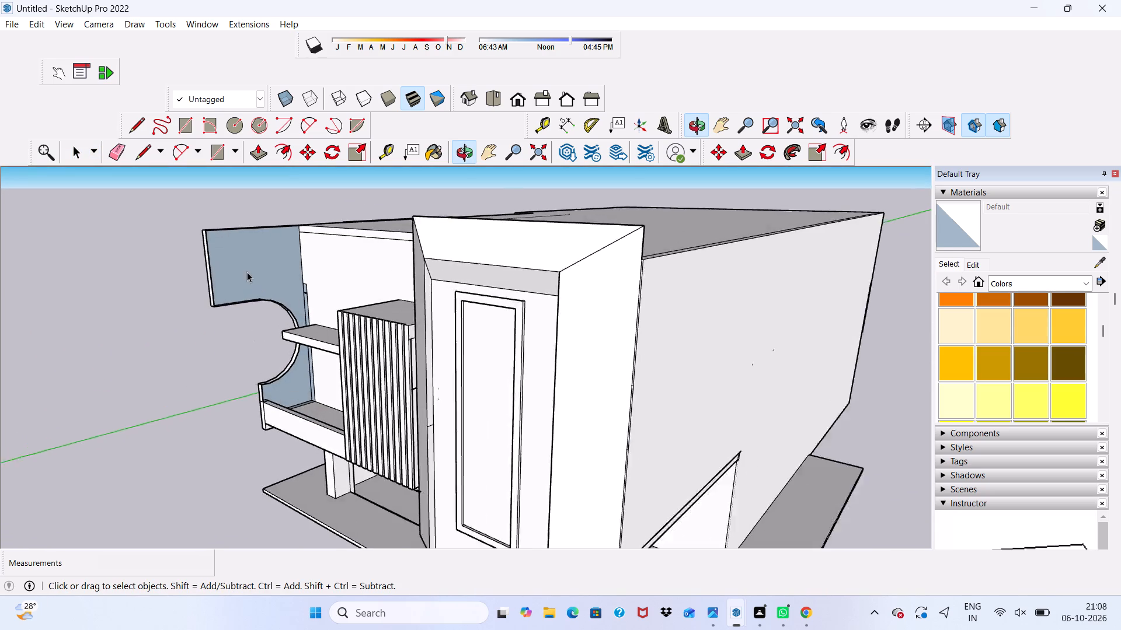
scroll(247, 272, "up", 1)
left_click(247, 270)
left_click(262, 155)
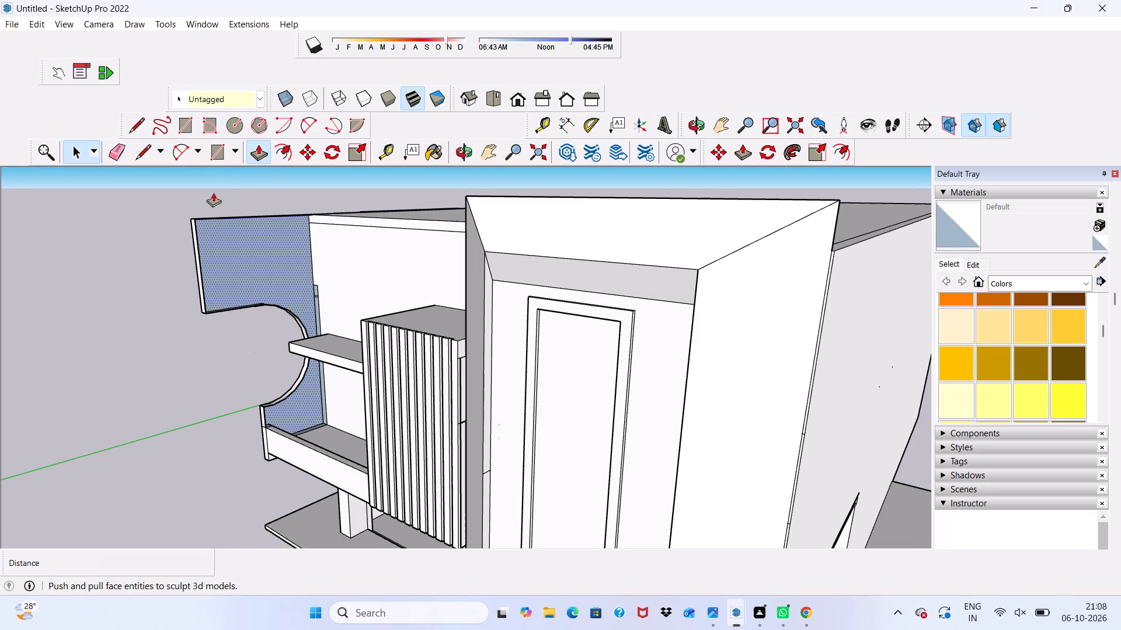
left_click(222, 231)
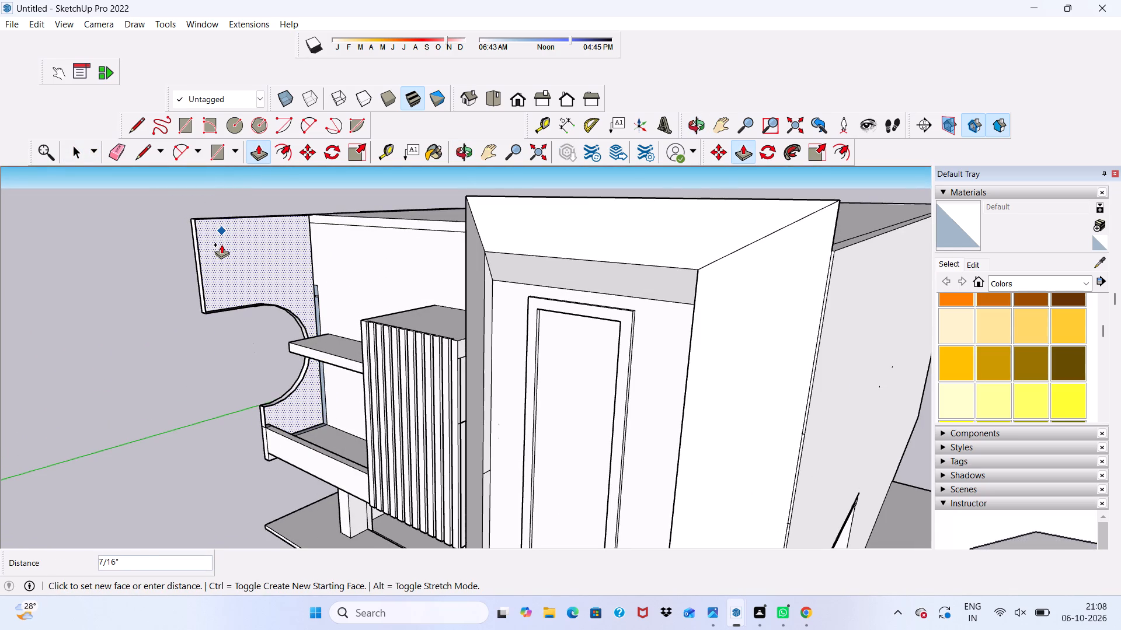
scroll(220, 254, "up", 6)
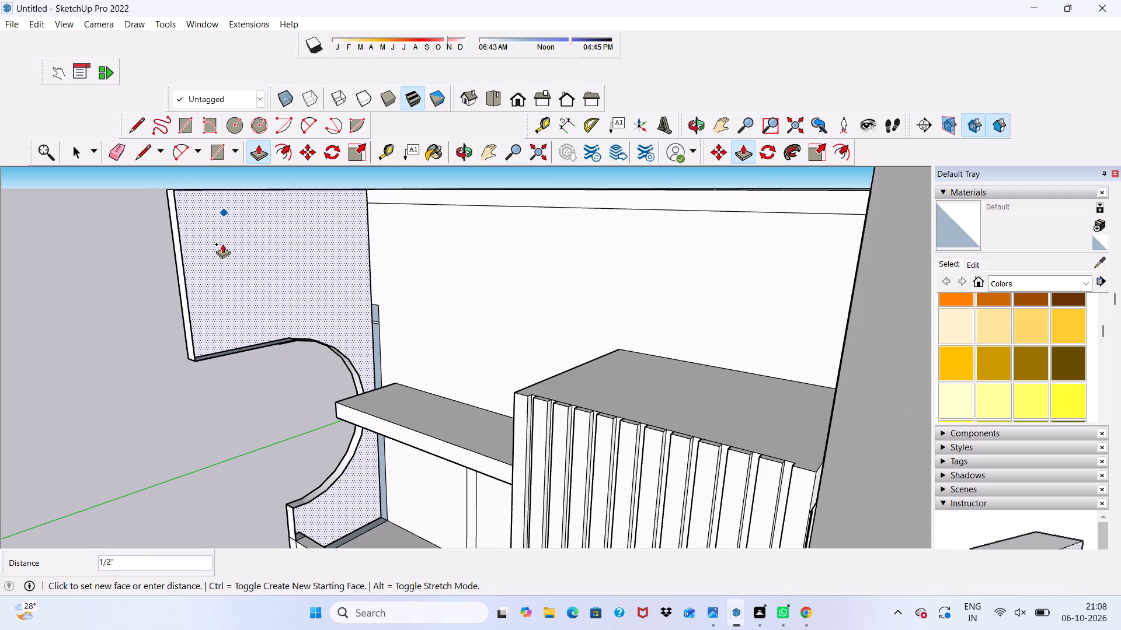
left_click(222, 244)
Push/Pull the narrow blue-grey strip face below the ledge, beside the curved panel, by about 1 9/16".
scroll(224, 249, "down", 3)
middle_click_drag(225, 258, 300, 173)
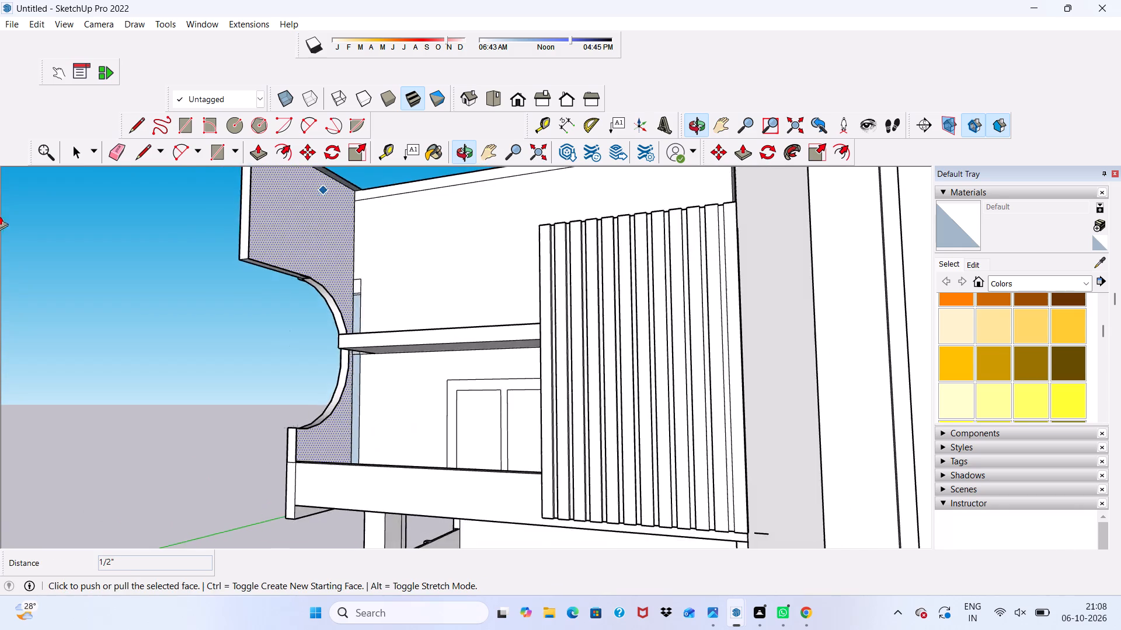
scroll(0, 302, "up", 4)
scroll(126, 297, "down", 5)
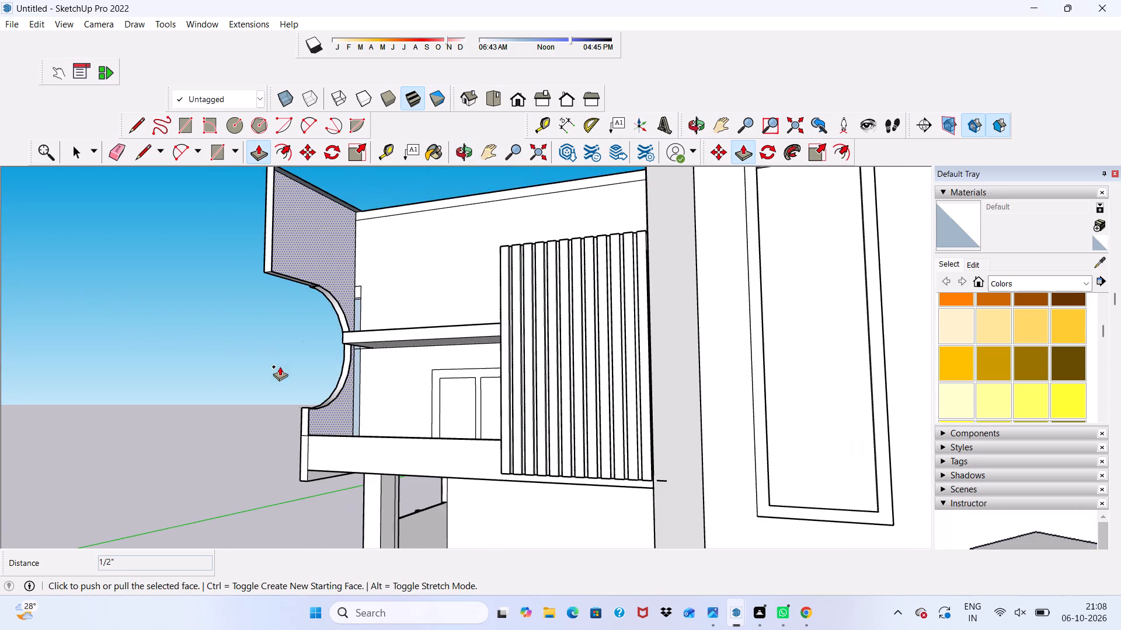
scroll(325, 388, "up", 10)
key("space")
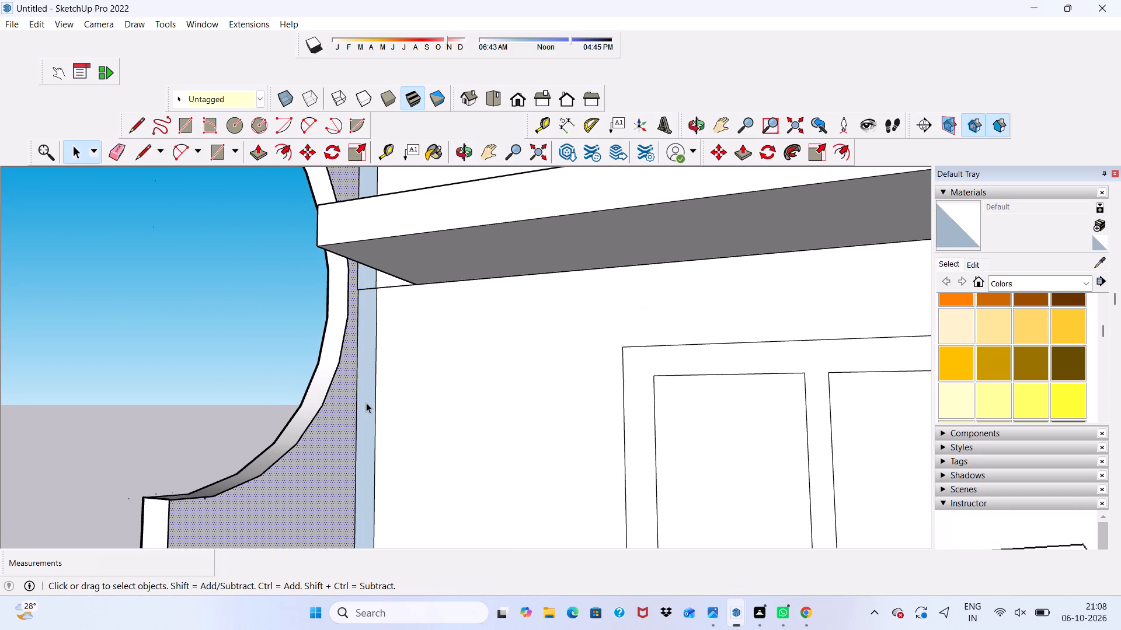
left_click(366, 402)
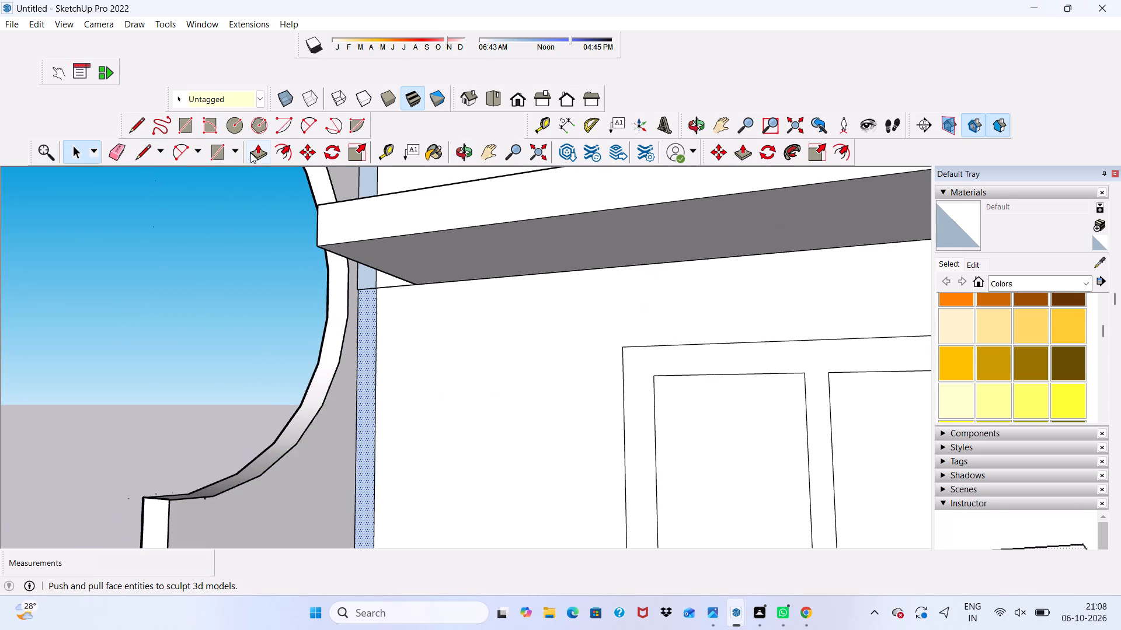
left_click(252, 152)
left_click(370, 354)
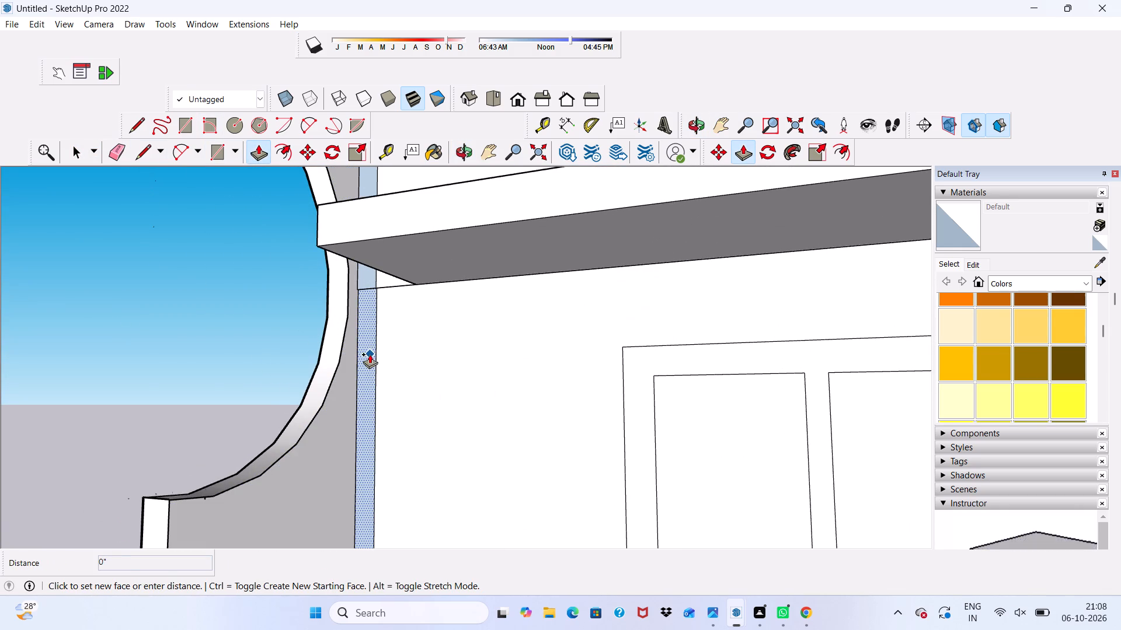
left_click(372, 353)
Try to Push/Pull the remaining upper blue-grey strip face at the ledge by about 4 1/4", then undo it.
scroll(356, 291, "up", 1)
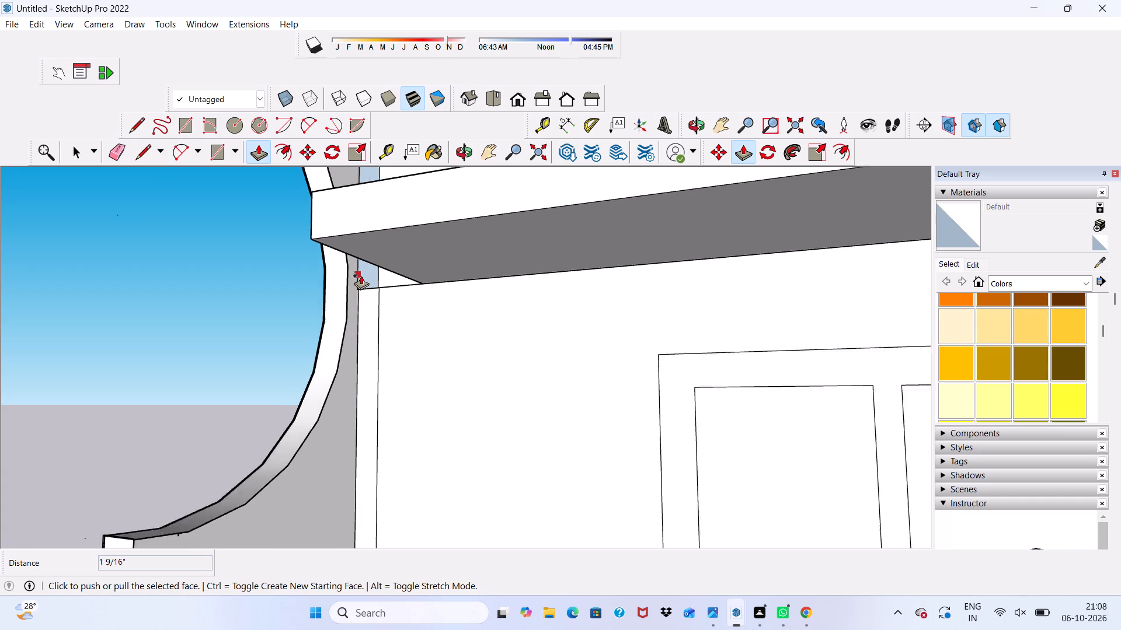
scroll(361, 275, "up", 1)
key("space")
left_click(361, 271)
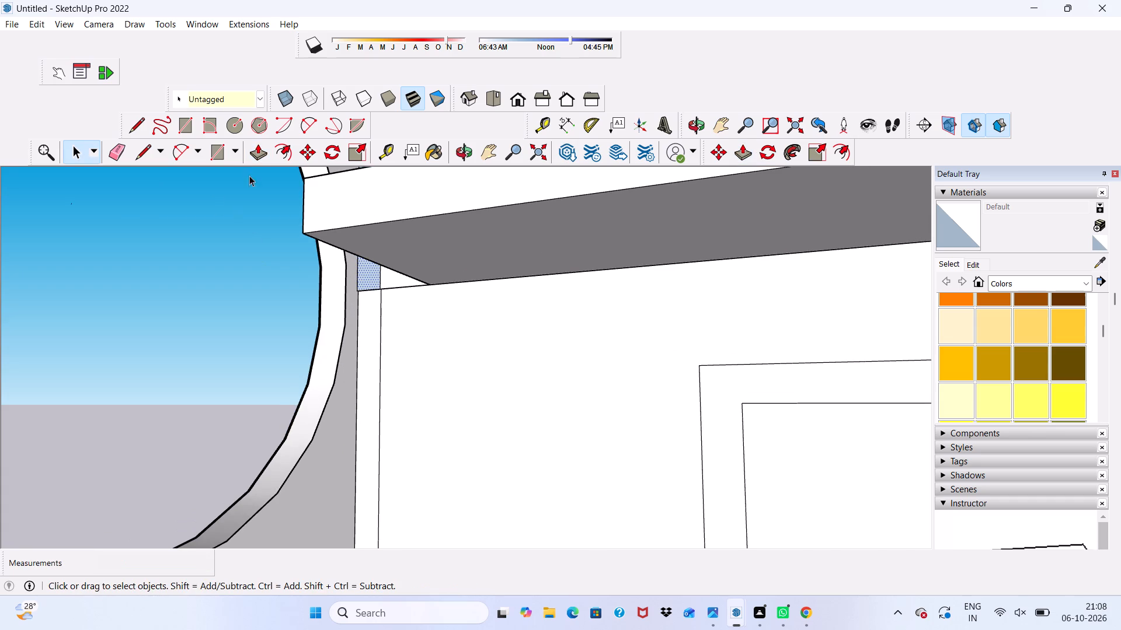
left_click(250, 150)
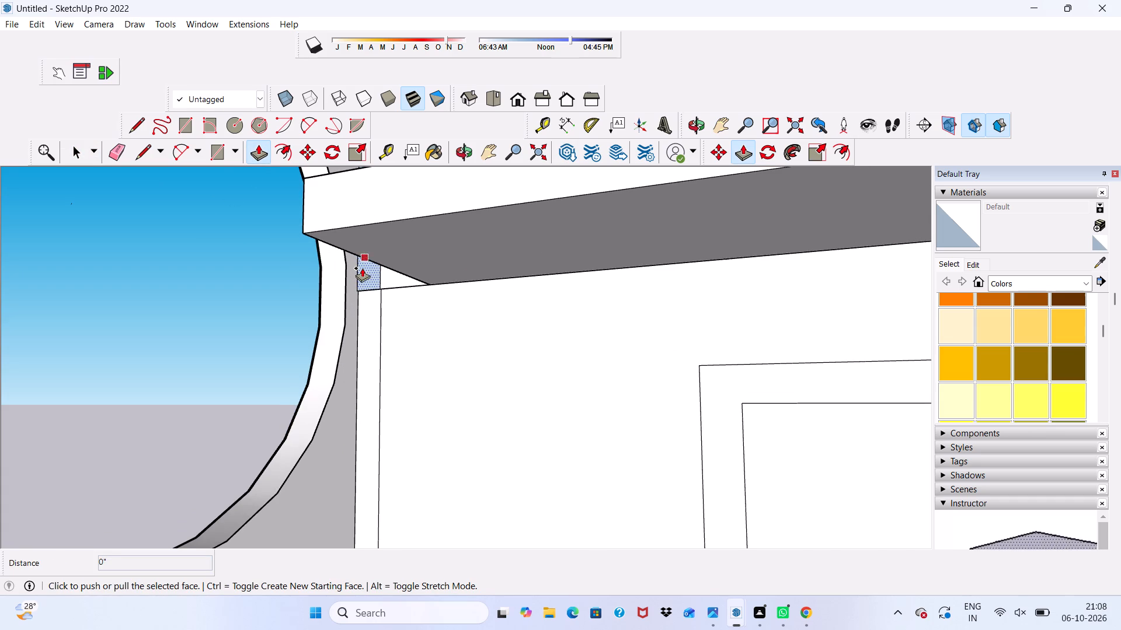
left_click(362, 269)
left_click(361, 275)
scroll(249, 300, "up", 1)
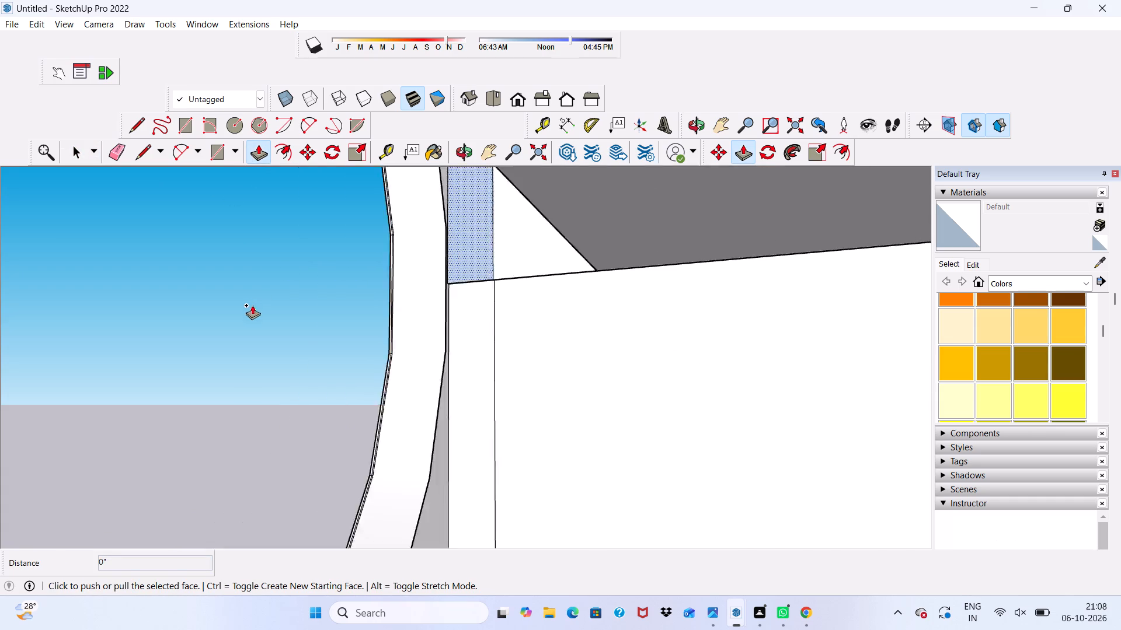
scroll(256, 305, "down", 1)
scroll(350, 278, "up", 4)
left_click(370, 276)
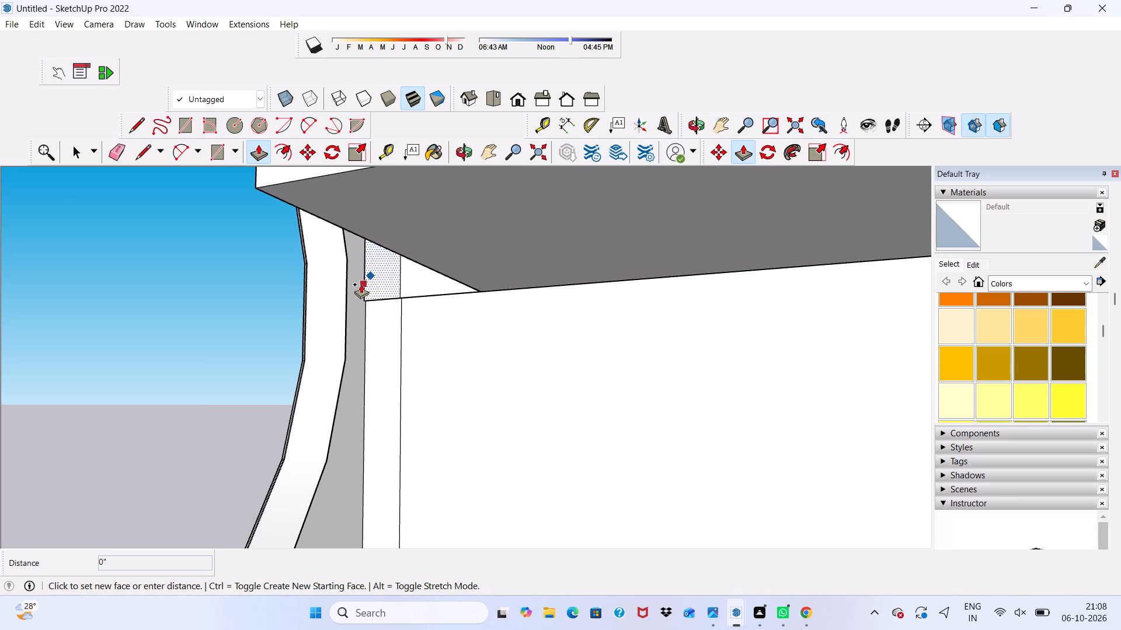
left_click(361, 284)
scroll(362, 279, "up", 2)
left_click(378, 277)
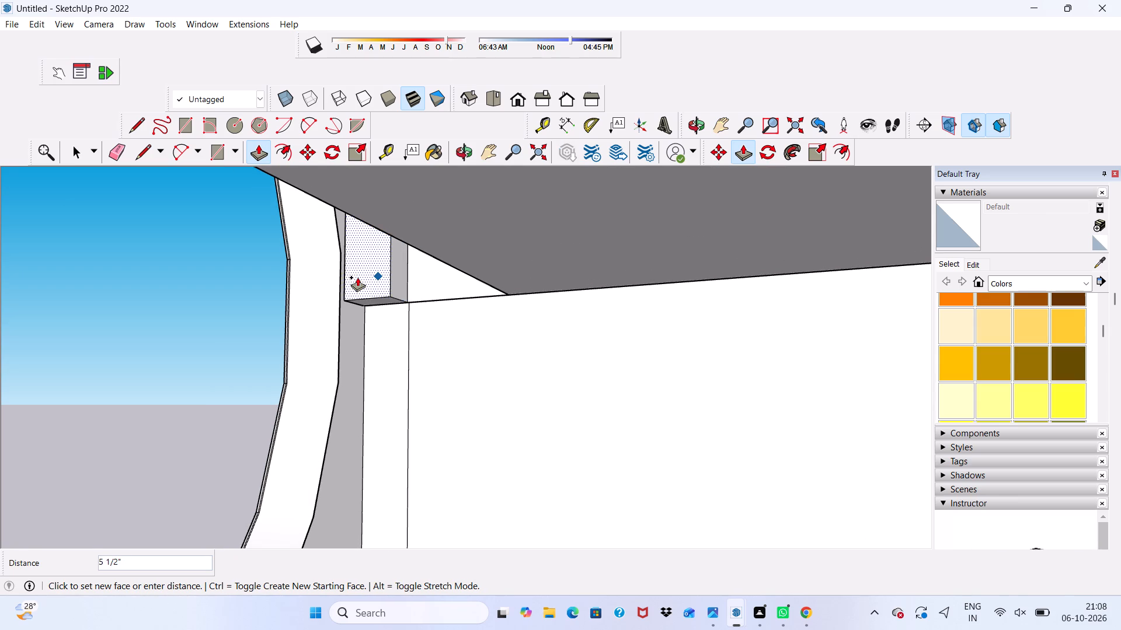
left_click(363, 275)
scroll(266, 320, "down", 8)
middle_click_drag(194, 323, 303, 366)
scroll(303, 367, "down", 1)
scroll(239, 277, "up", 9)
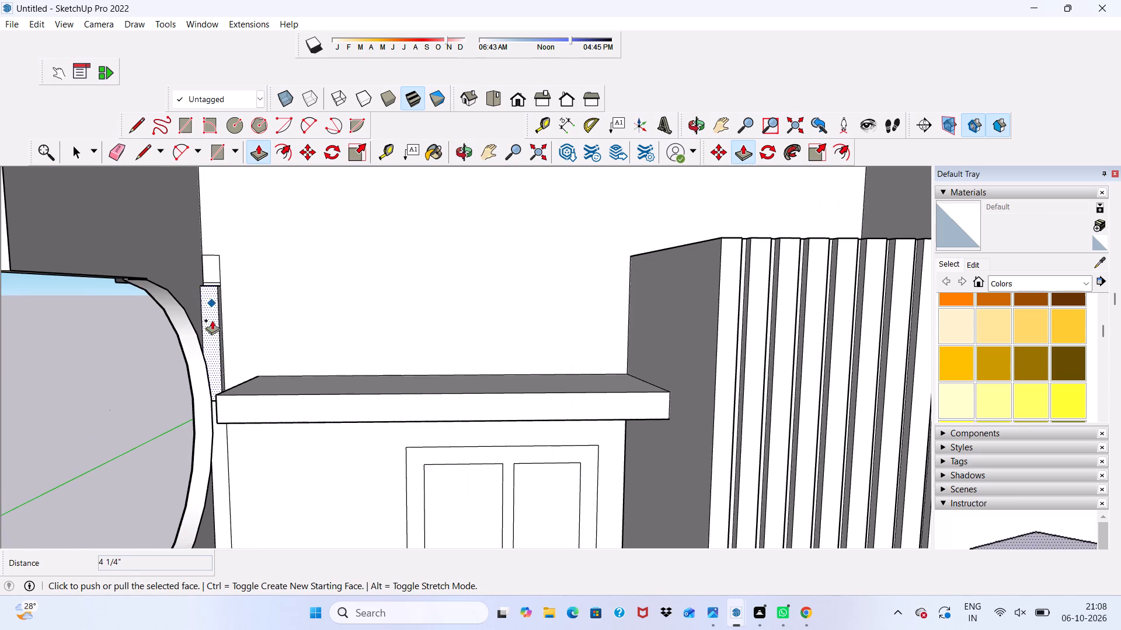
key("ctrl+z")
Push/Pull the blue-grey strip face just above the ledge, beside the curved panel, by about 3 5/8".
scroll(212, 300, "up", 3)
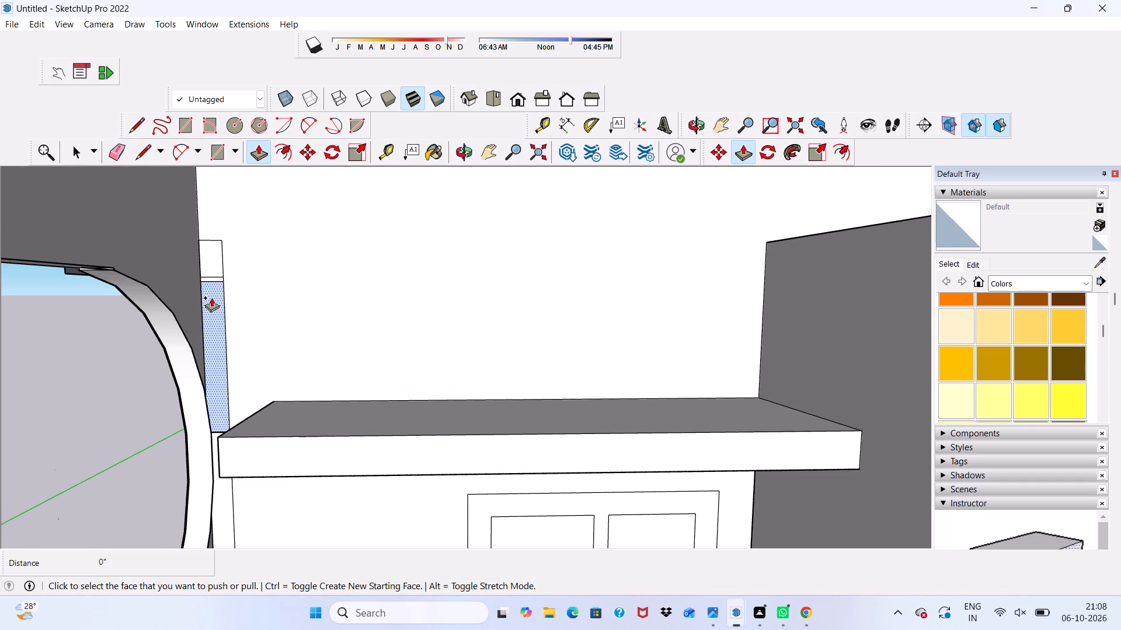
left_click(211, 297)
left_click(215, 286)
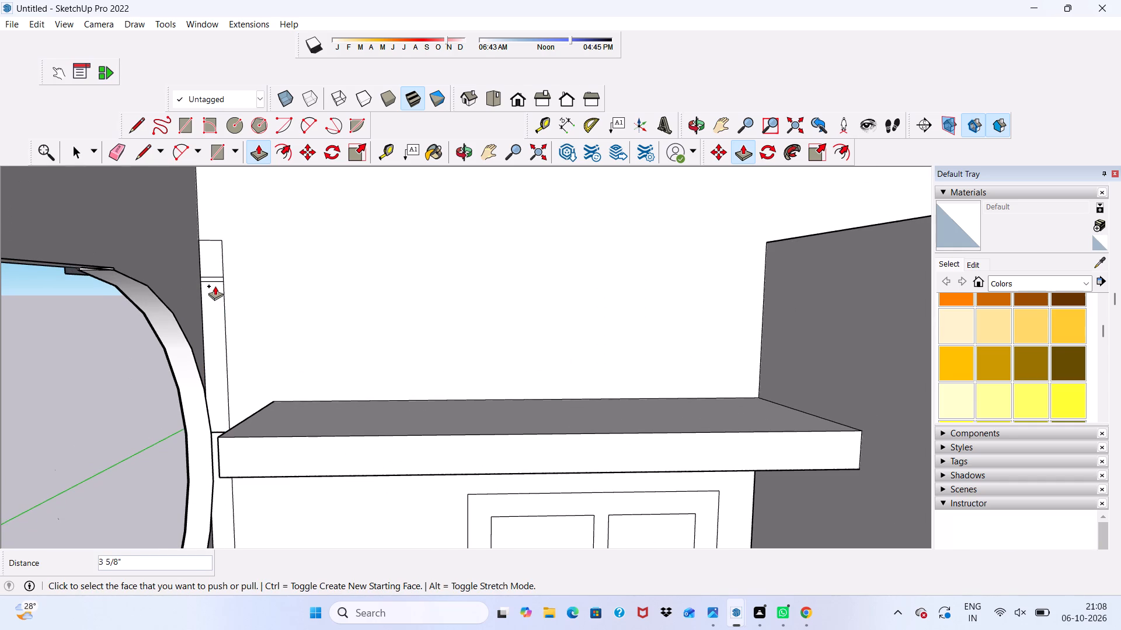
key("space")
Examine the curved panel, ledge and striped wall, and the whole building, from several sides.
scroll(183, 255, "down", 10)
middle_click_drag(188, 313, 184, 307)
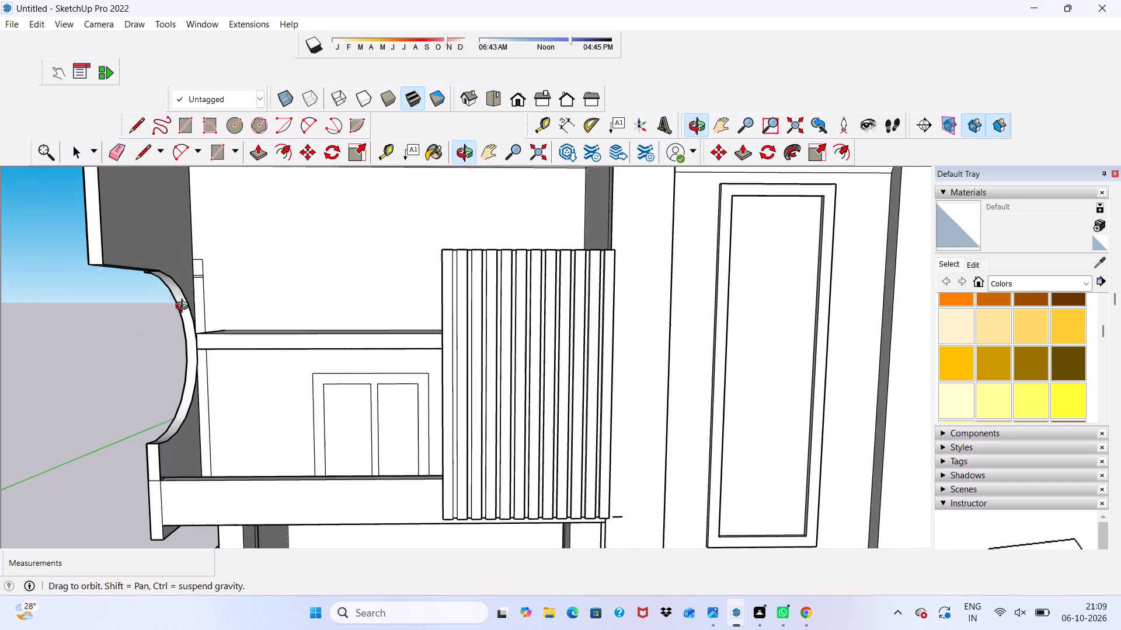
middle_click_drag(184, 307, 239, 320)
scroll(246, 342, "up", 1)
scroll(236, 321, "down", 6)
middle_click_drag(105, 344, 252, 324)
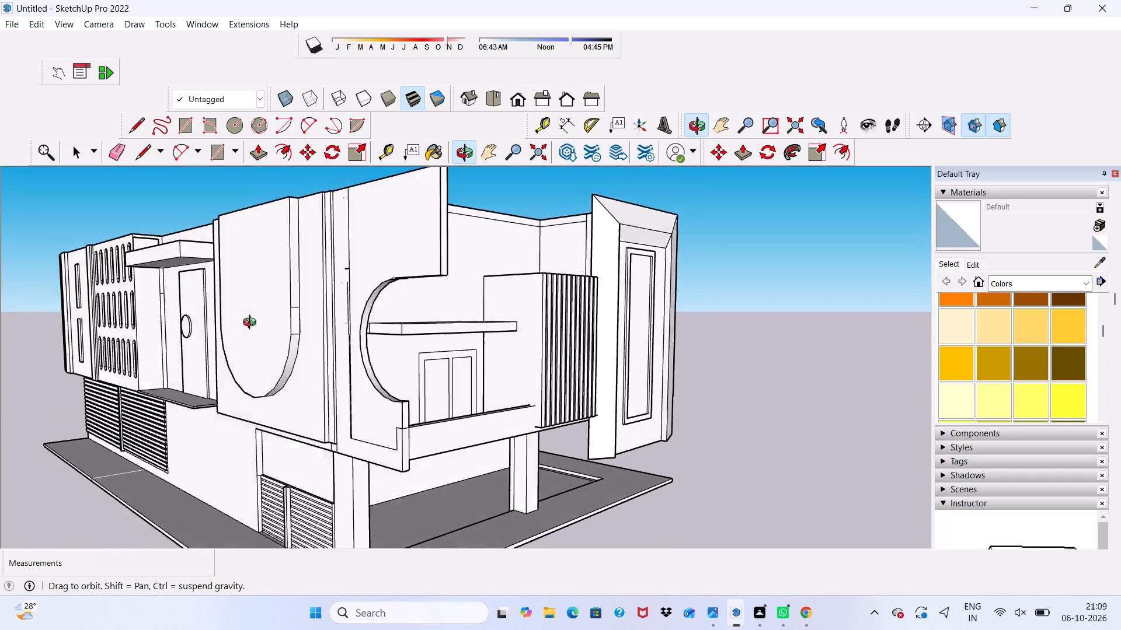
middle_click_drag(252, 324, 273, 318)
scroll(307, 314, "down", 9)
scroll(269, 361, "up", 6)
scroll(269, 360, "down", 7)
middle_click_drag(285, 395, 285, 395)
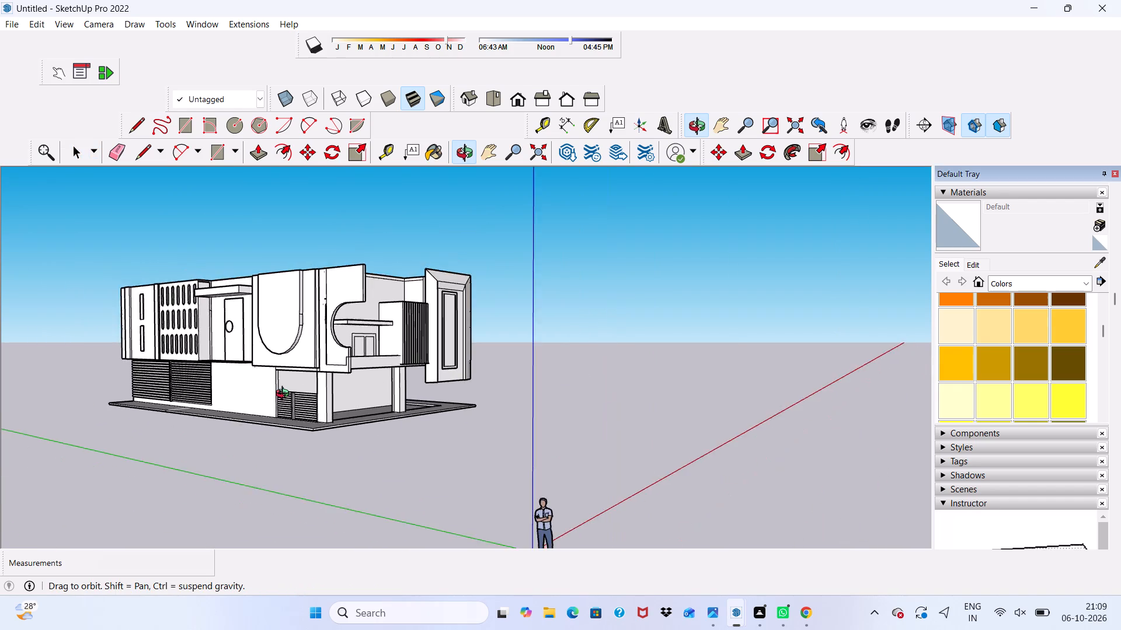
middle_click_drag(285, 395, 132, 386)
middle_click(128, 384)
middle_click(114, 366)
scroll(334, 358, "up", 10)
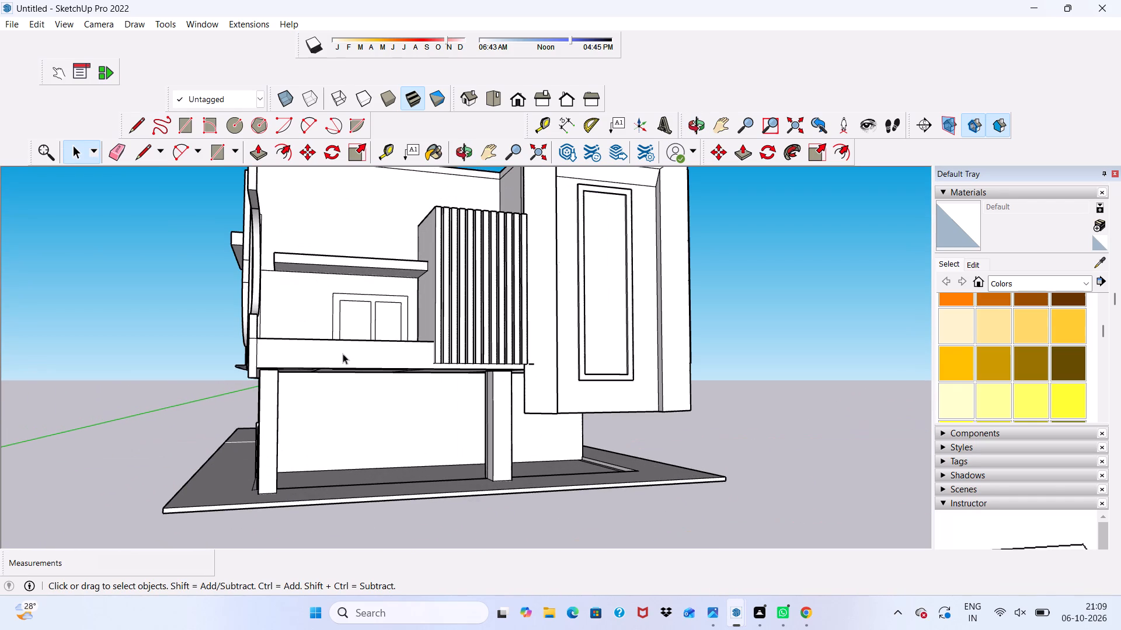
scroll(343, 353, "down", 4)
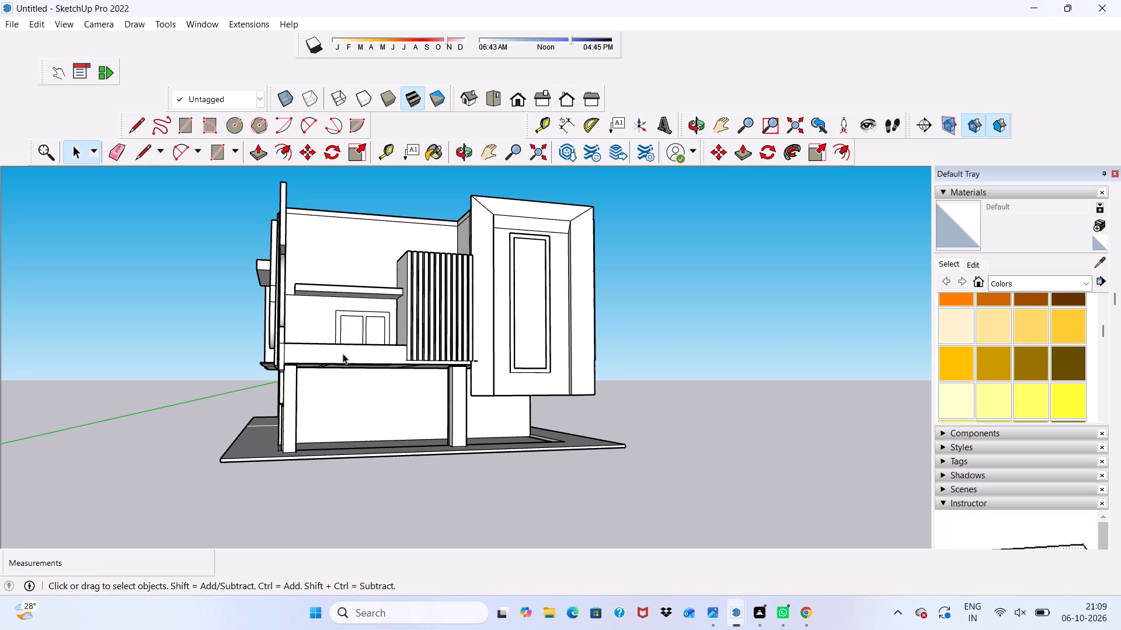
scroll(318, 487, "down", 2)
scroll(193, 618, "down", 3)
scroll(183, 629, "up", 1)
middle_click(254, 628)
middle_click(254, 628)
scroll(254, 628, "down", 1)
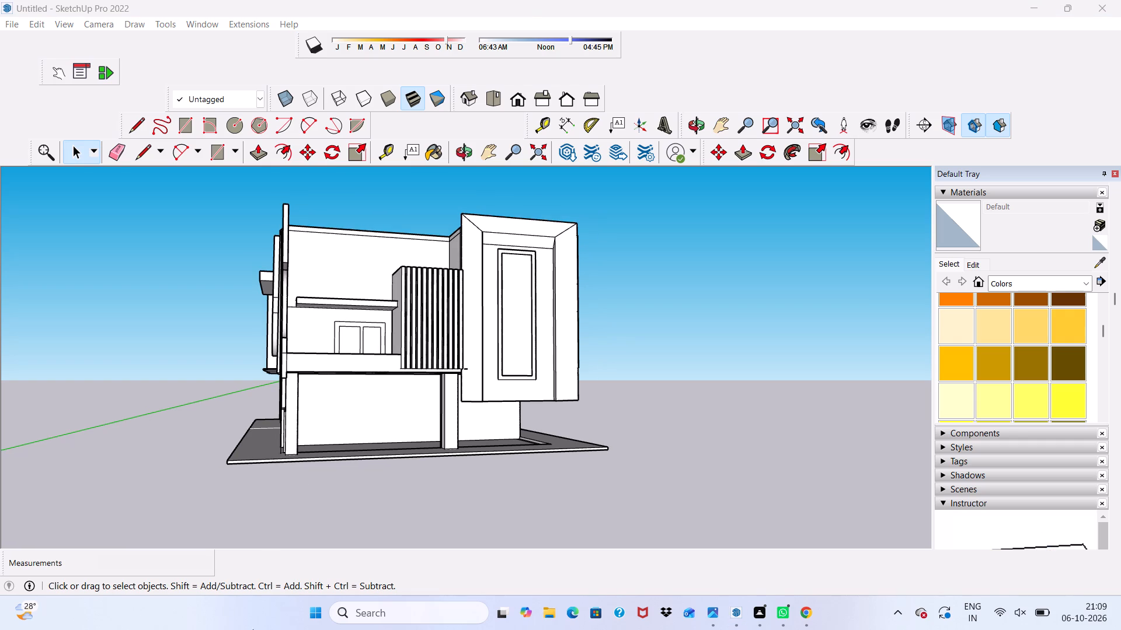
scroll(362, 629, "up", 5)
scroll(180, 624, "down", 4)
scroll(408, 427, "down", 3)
Draw a thin rectangle on the floor slab between the two ground-floor posts, about 25' 5 7/8" by 6 11/16".
middle_click_drag(401, 433, 304, 538)
scroll(300, 501, "up", 12)
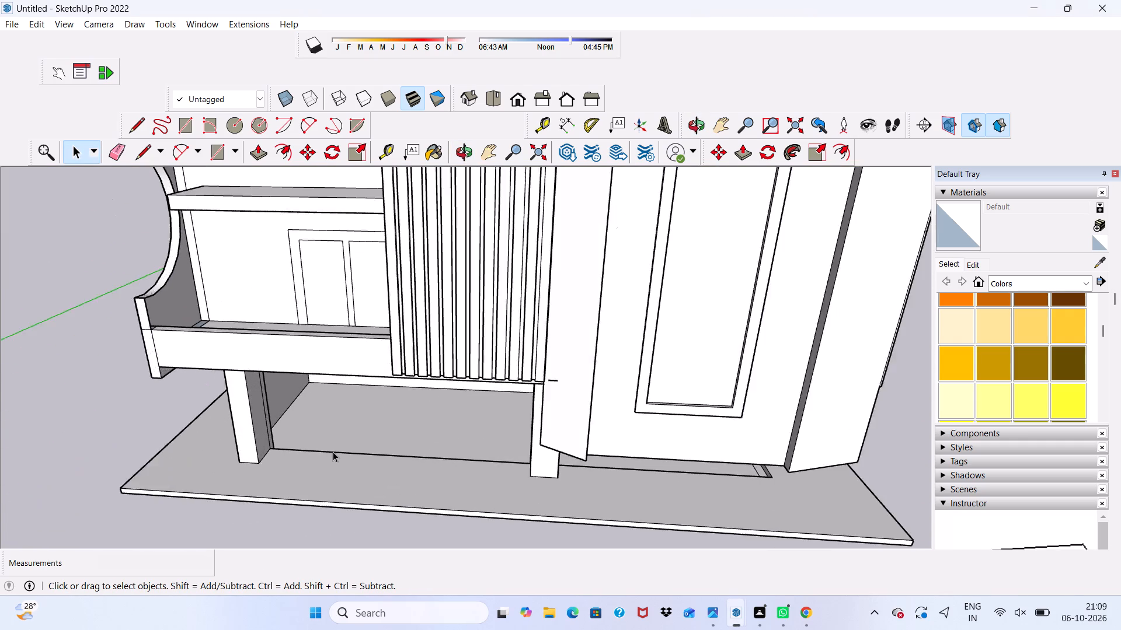
scroll(333, 452, "up", 4)
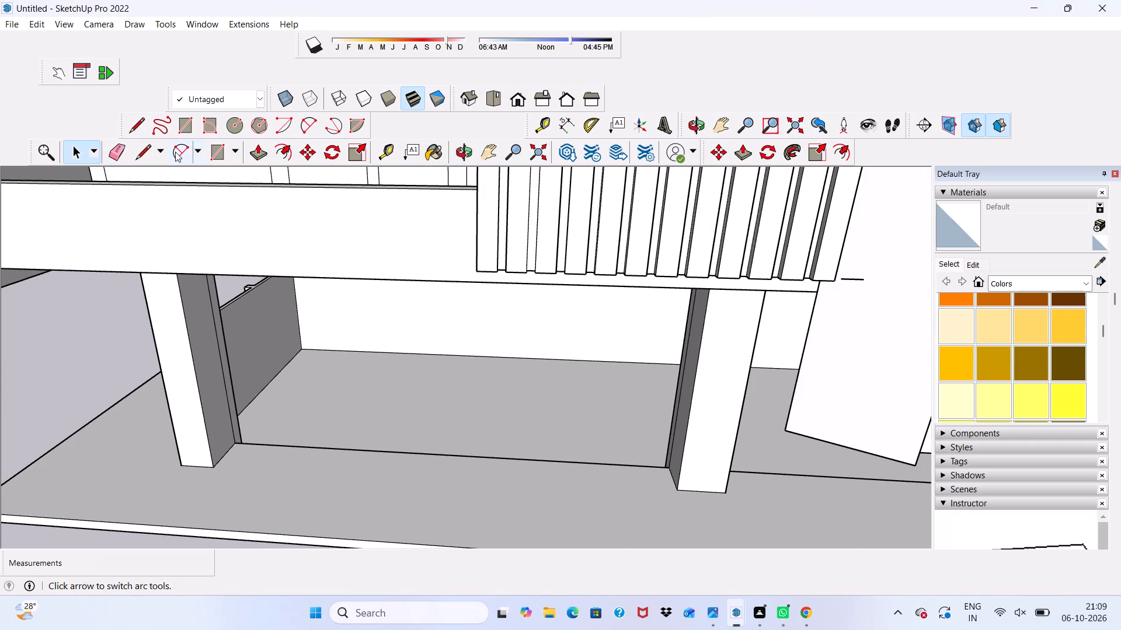
left_click(188, 123)
scroll(248, 386, "up", 1)
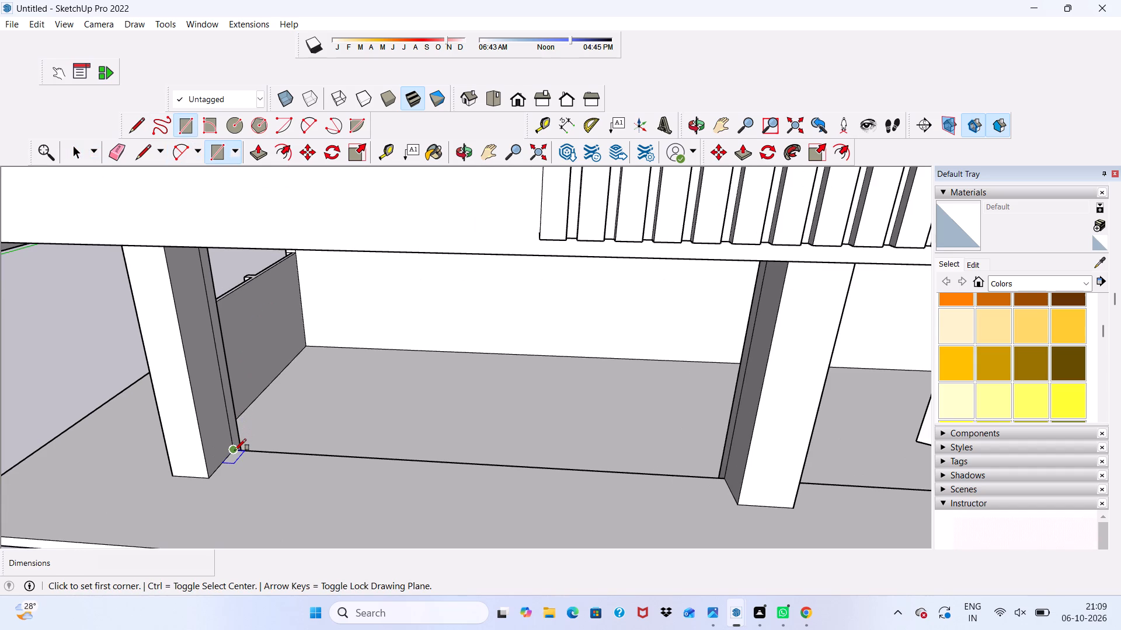
left_click(235, 450)
scroll(501, 486, "up", 1)
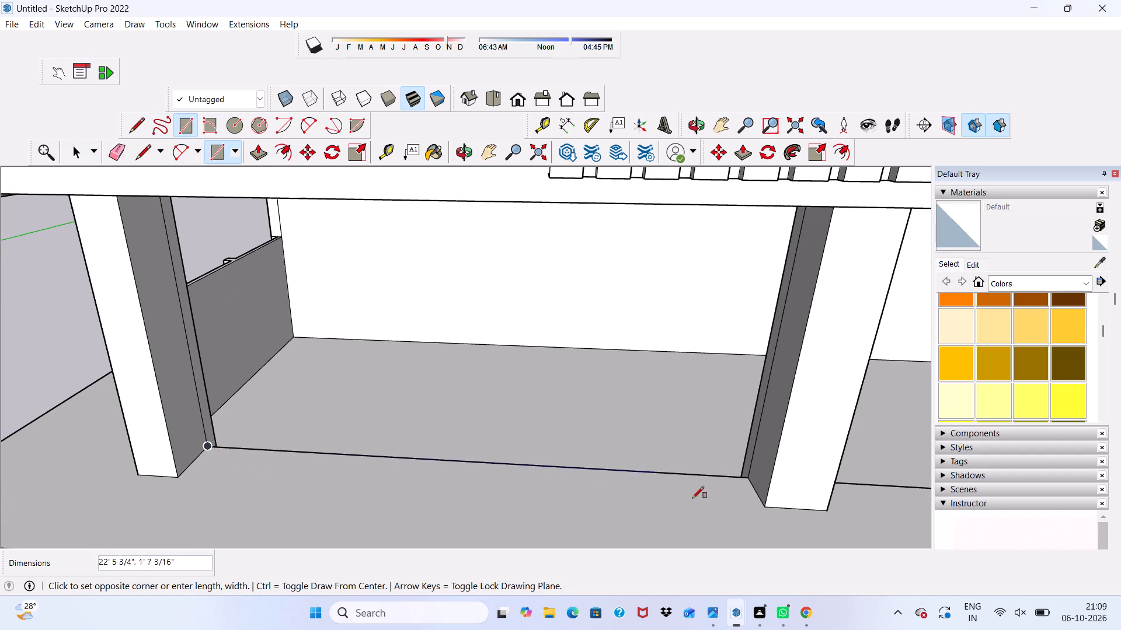
scroll(754, 492, "up", 3)
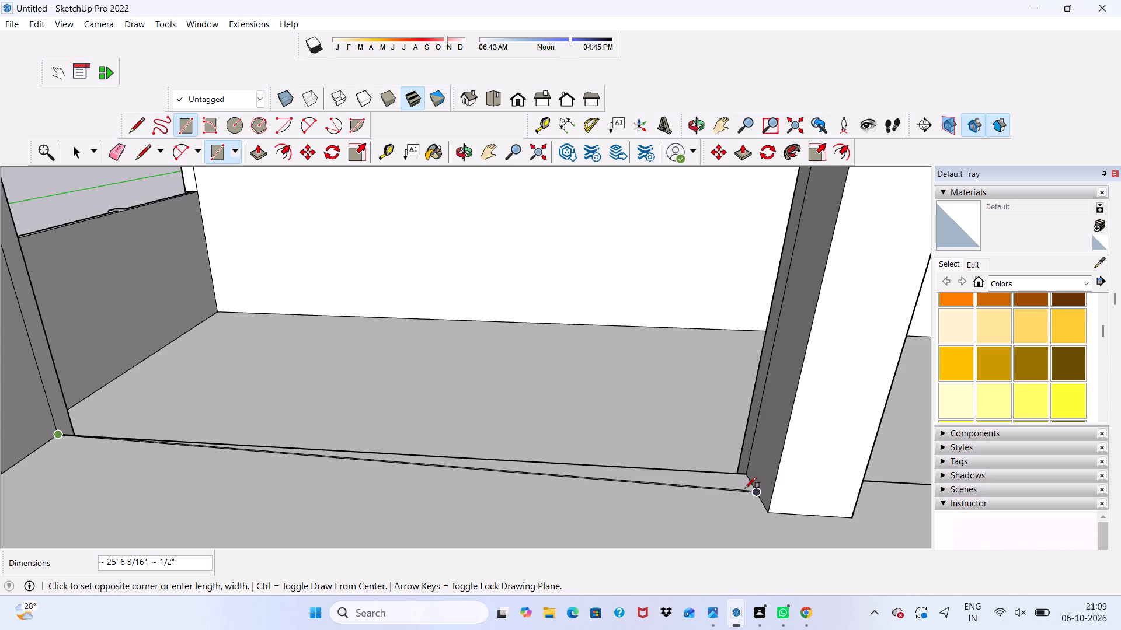
scroll(752, 479, "up", 4)
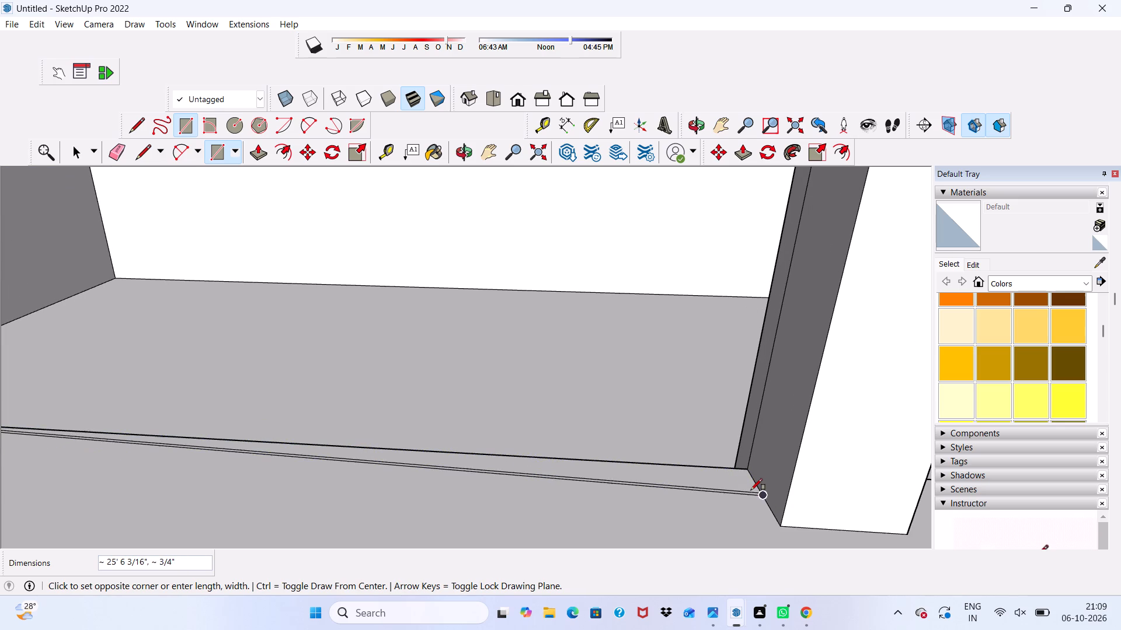
left_click(753, 484)
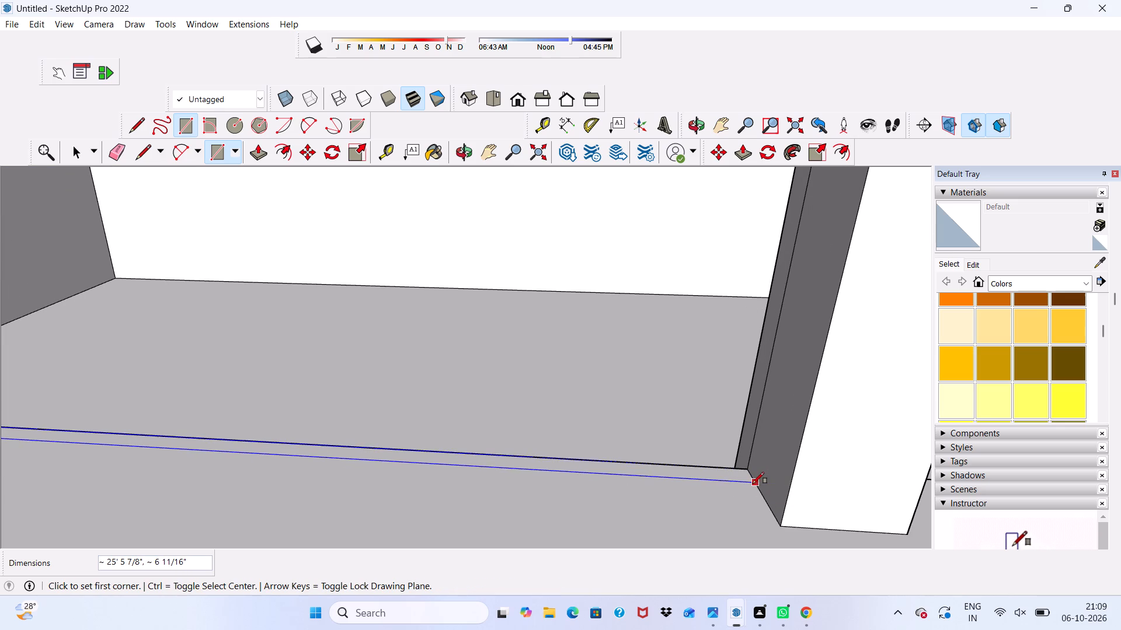
key("space")
Push/Pull the thin rectangle between the posts up 5' to form a low ground-floor wall.
scroll(601, 462, "up", 2)
left_click(580, 467)
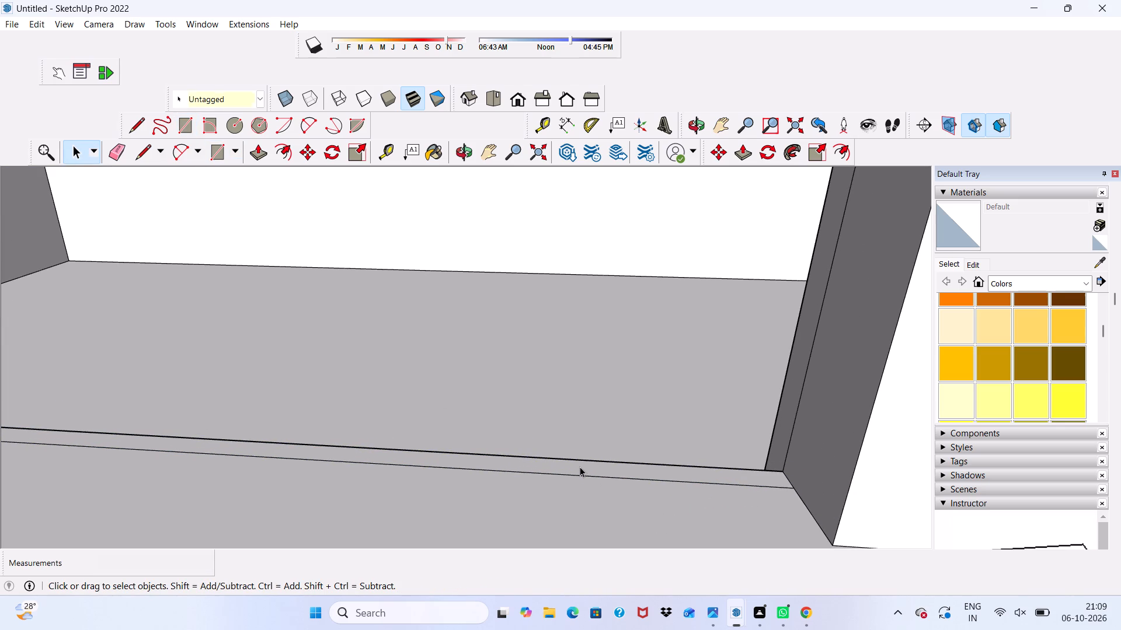
left_click(253, 152)
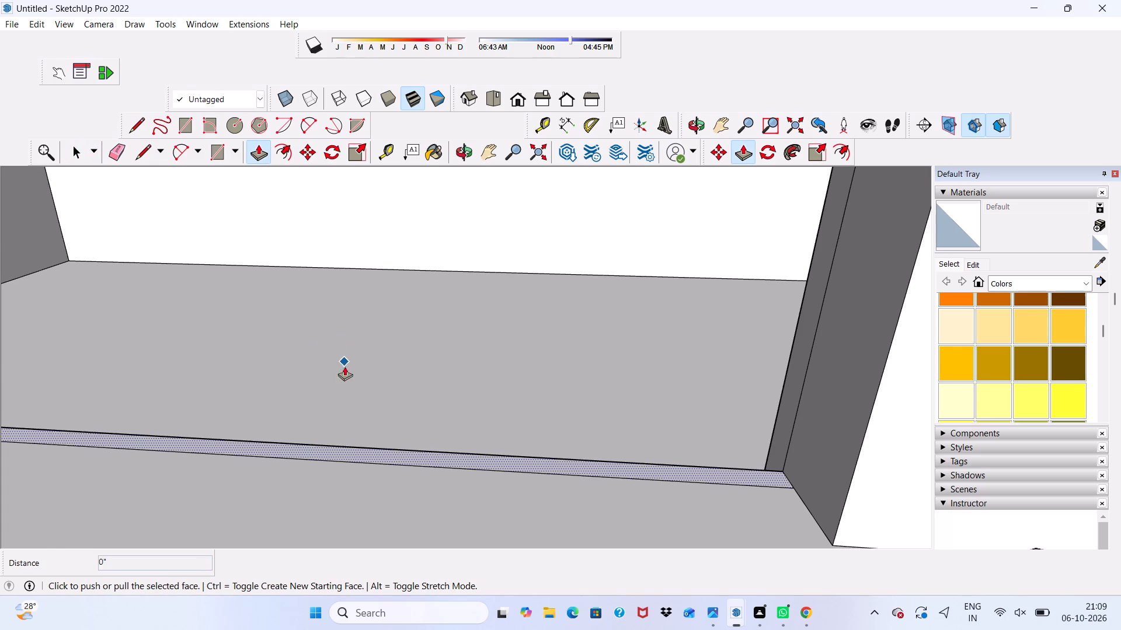
left_click(313, 444)
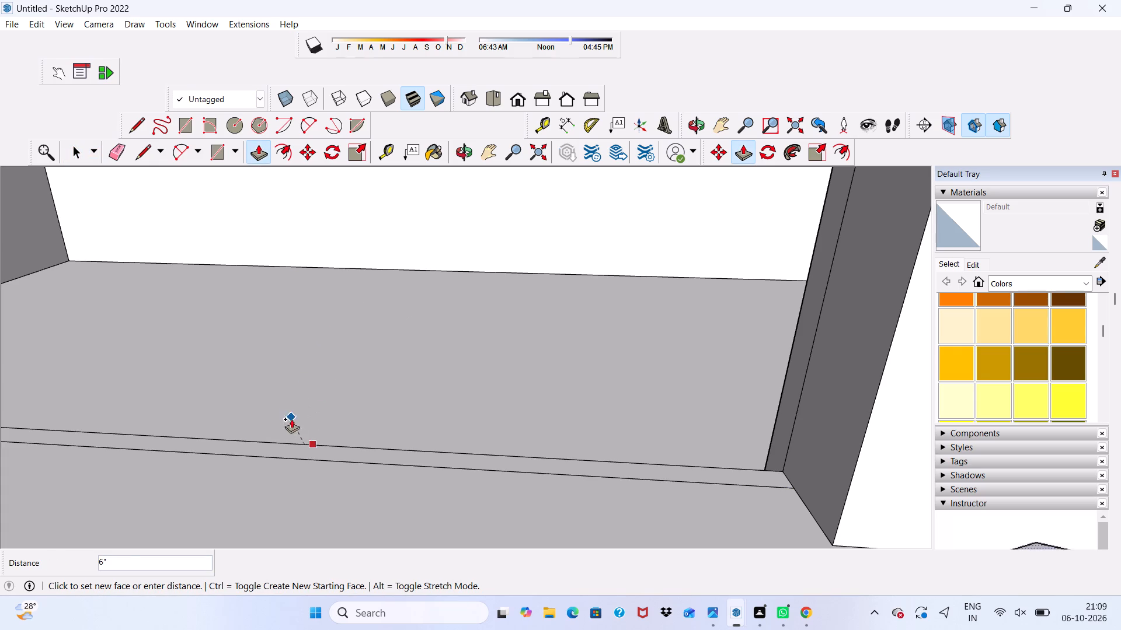
scroll(293, 346, "down", 12)
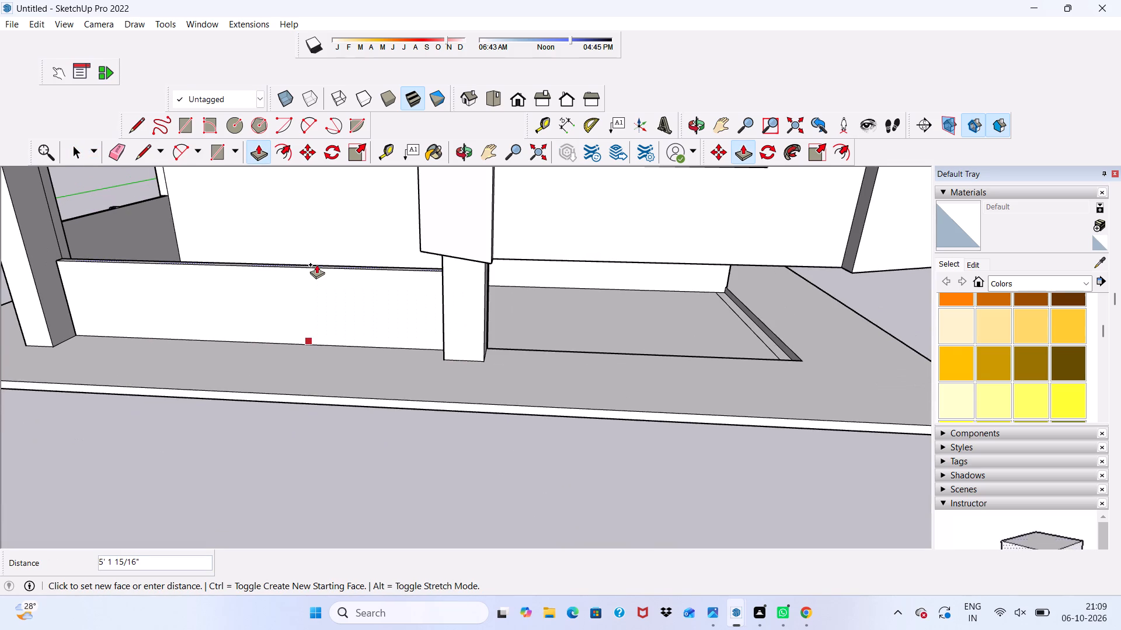
type("5'")
key("Return")
scroll(316, 264, "down", 4)
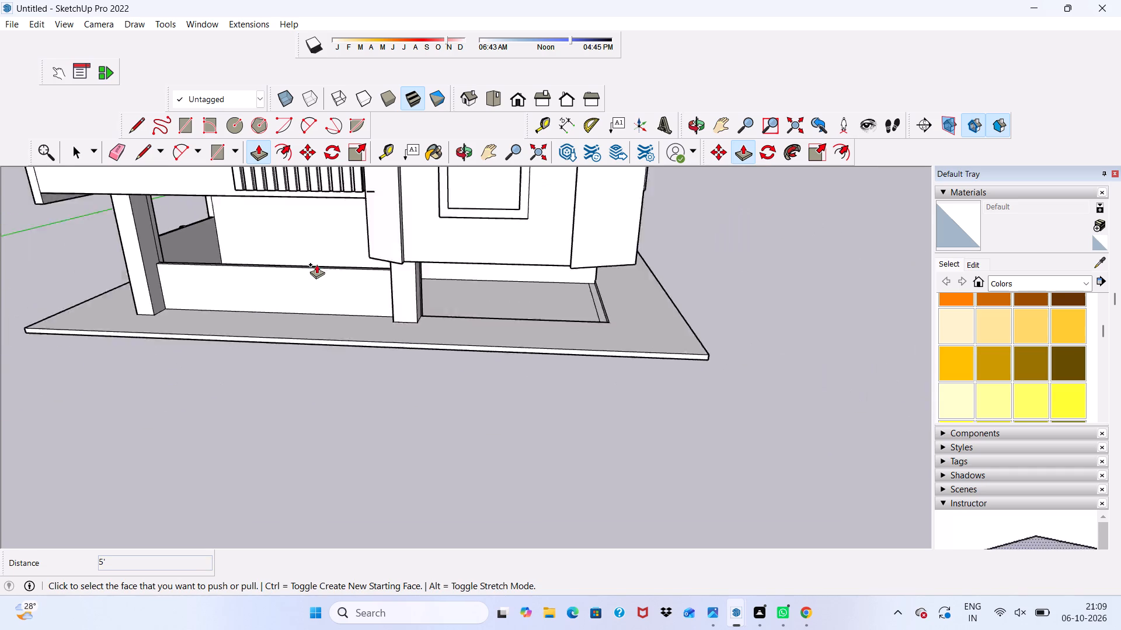
scroll(316, 264, "down", 2)
middle_click_drag(270, 251, 326, 260)
scroll(326, 278, "up", 6)
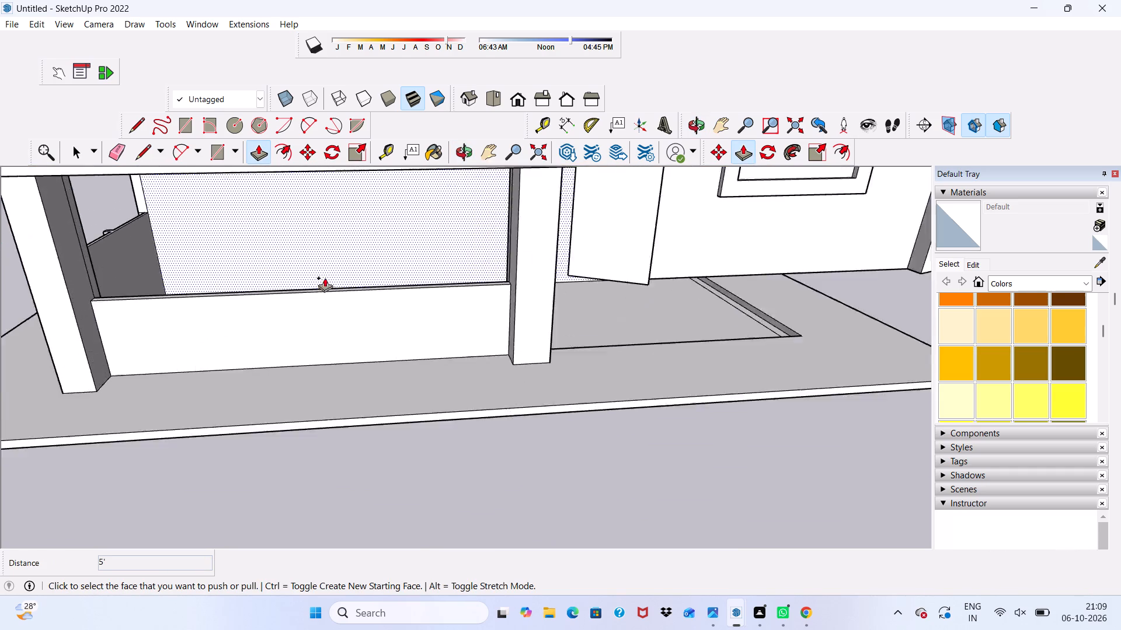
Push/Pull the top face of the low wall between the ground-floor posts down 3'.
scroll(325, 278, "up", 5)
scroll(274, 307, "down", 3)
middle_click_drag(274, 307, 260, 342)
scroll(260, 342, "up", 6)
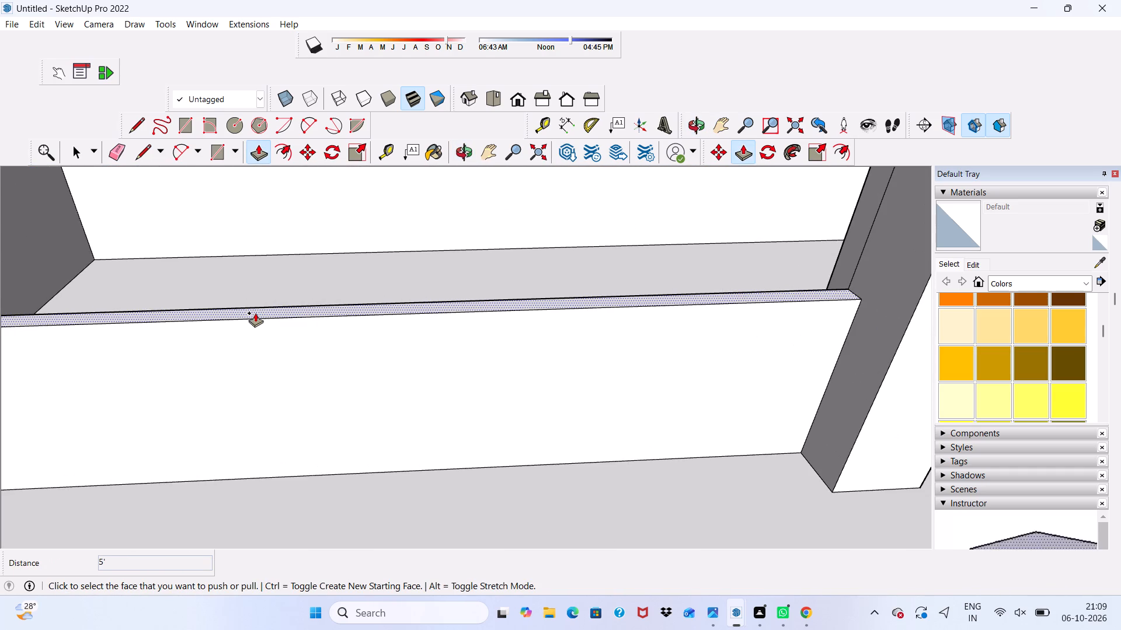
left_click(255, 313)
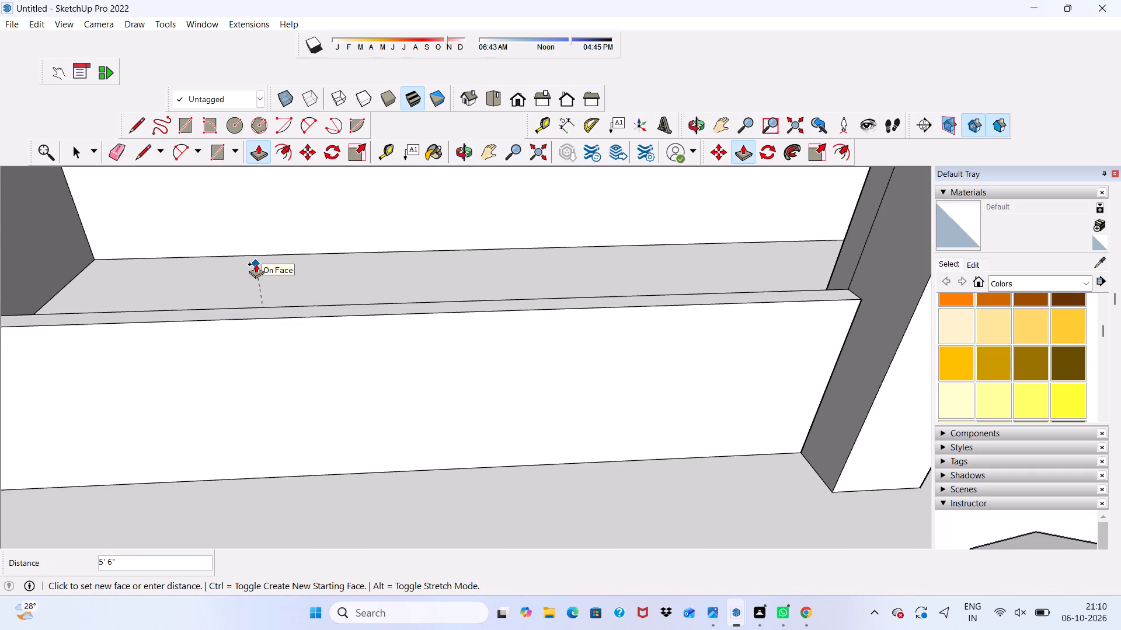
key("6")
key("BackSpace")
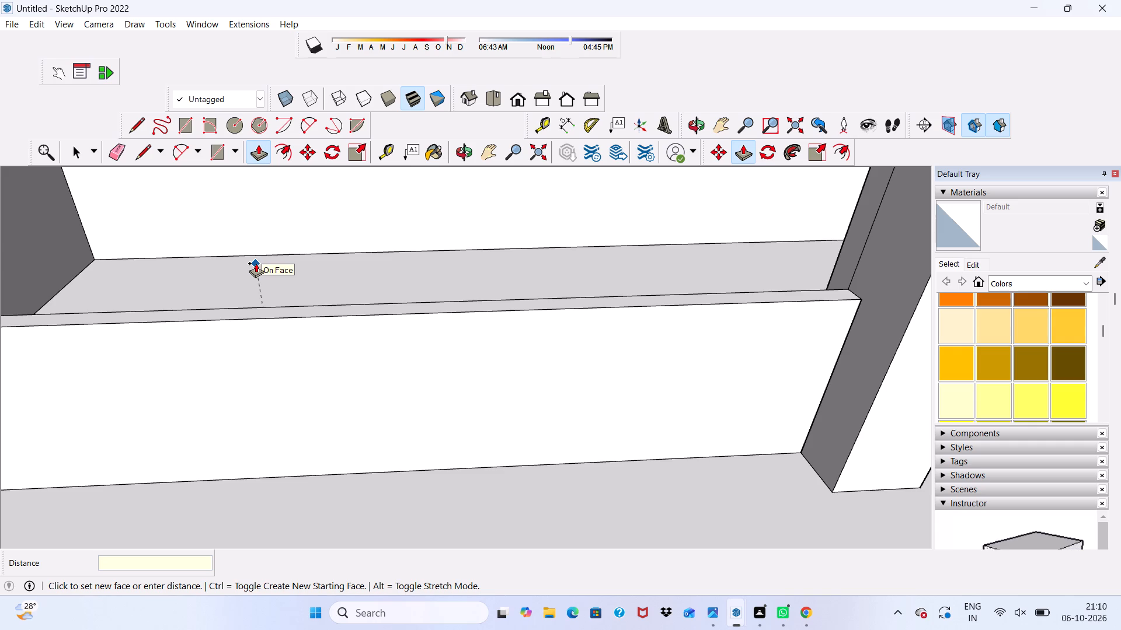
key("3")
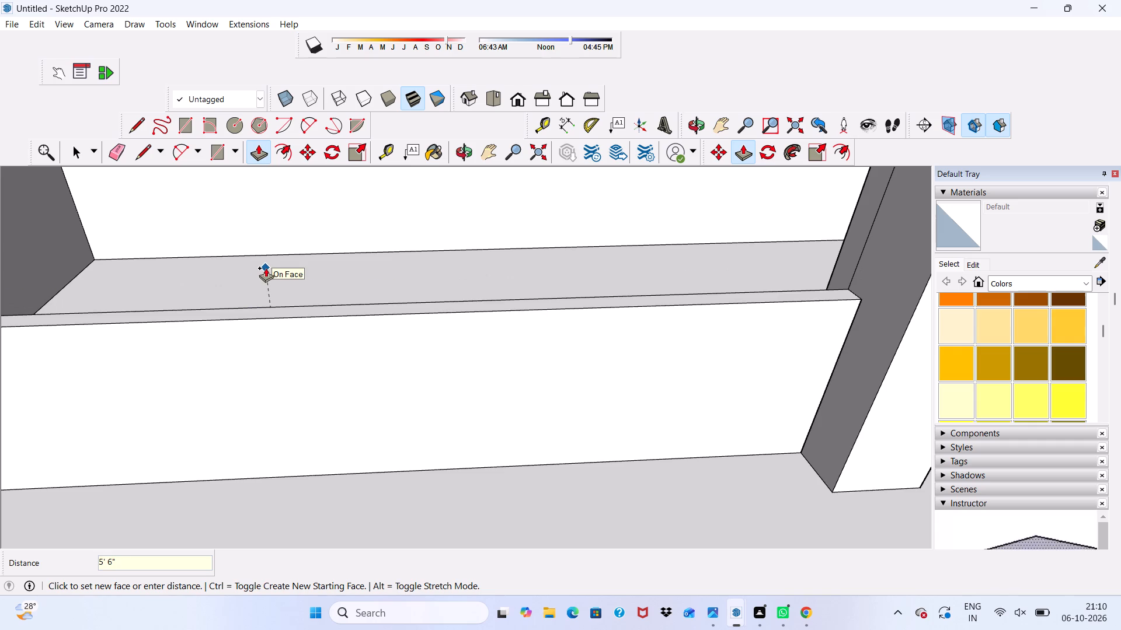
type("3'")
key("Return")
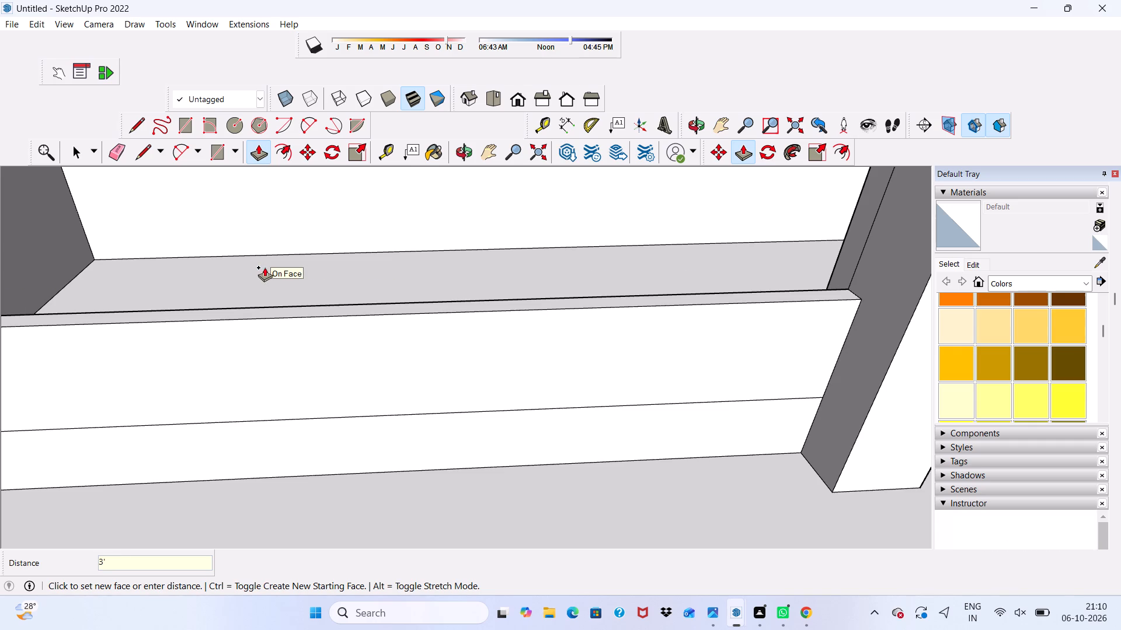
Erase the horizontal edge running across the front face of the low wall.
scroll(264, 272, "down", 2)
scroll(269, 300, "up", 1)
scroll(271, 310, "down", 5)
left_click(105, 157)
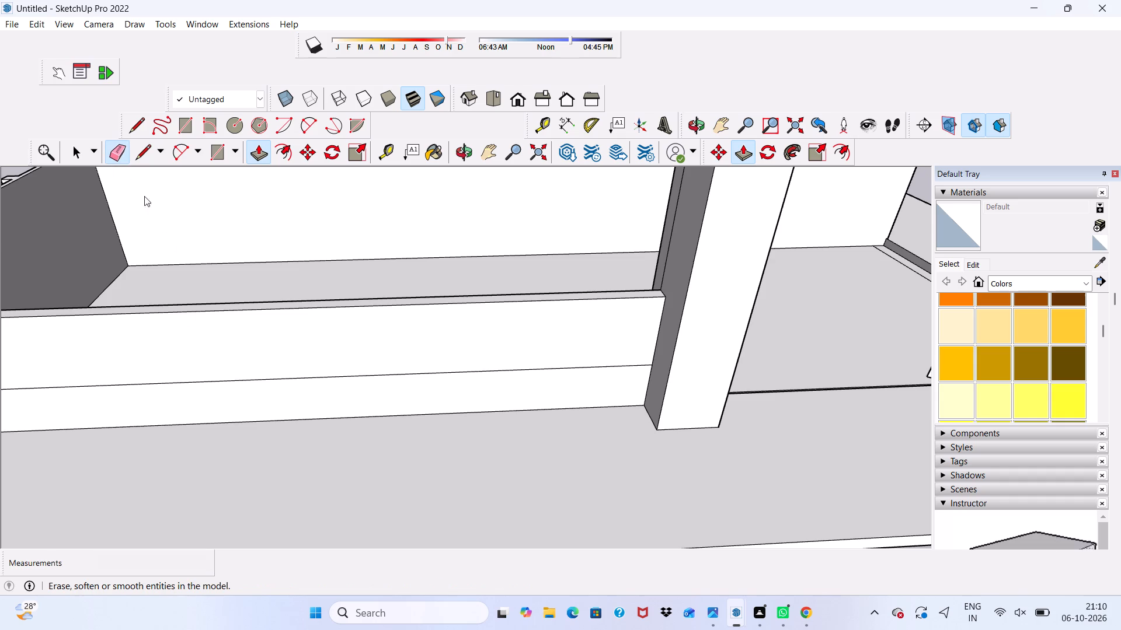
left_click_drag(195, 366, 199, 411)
Examine the low wall between the posts and the surrounding ground floor from several sides.
scroll(199, 376, "down", 5)
middle_click_drag(249, 366, 209, 260)
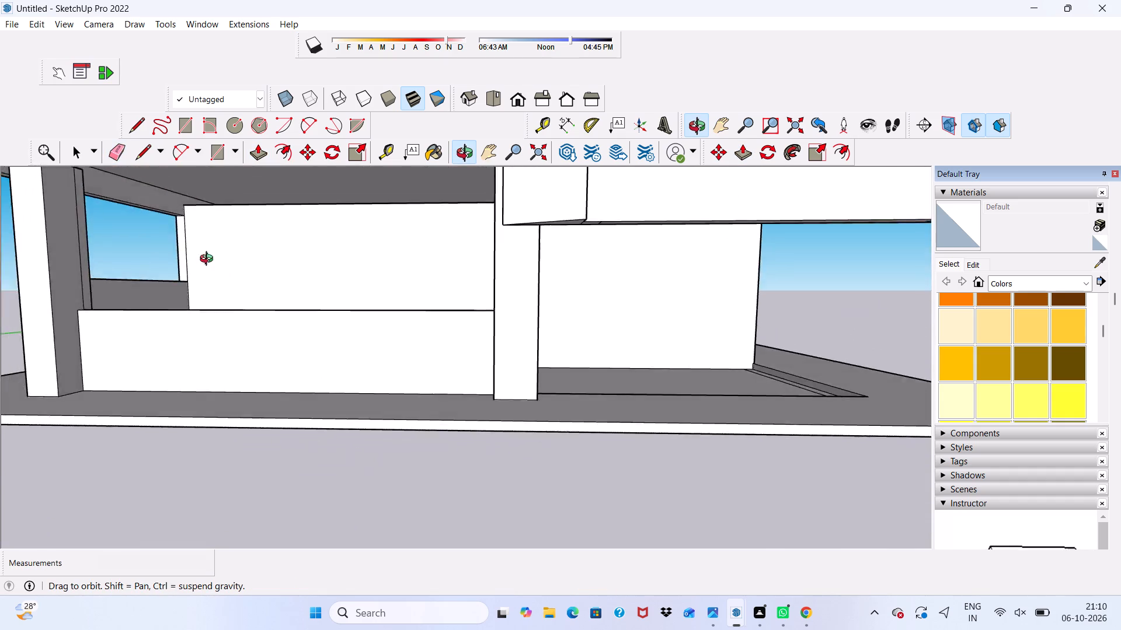
middle_click_drag(209, 260, 343, 296)
scroll(343, 296, "up", 1)
scroll(343, 296, "down", 3)
middle_click_drag(370, 347, 323, 333)
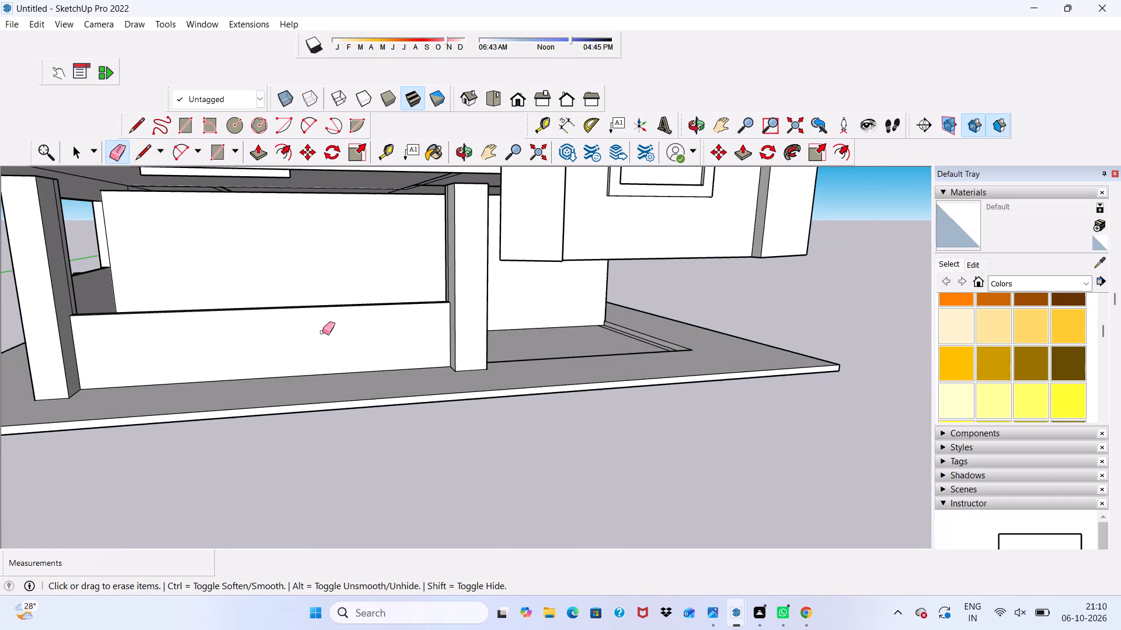
scroll(322, 332, "up", 2)
scroll(322, 332, "down", 8)
middle_click_drag(322, 332, 205, 344)
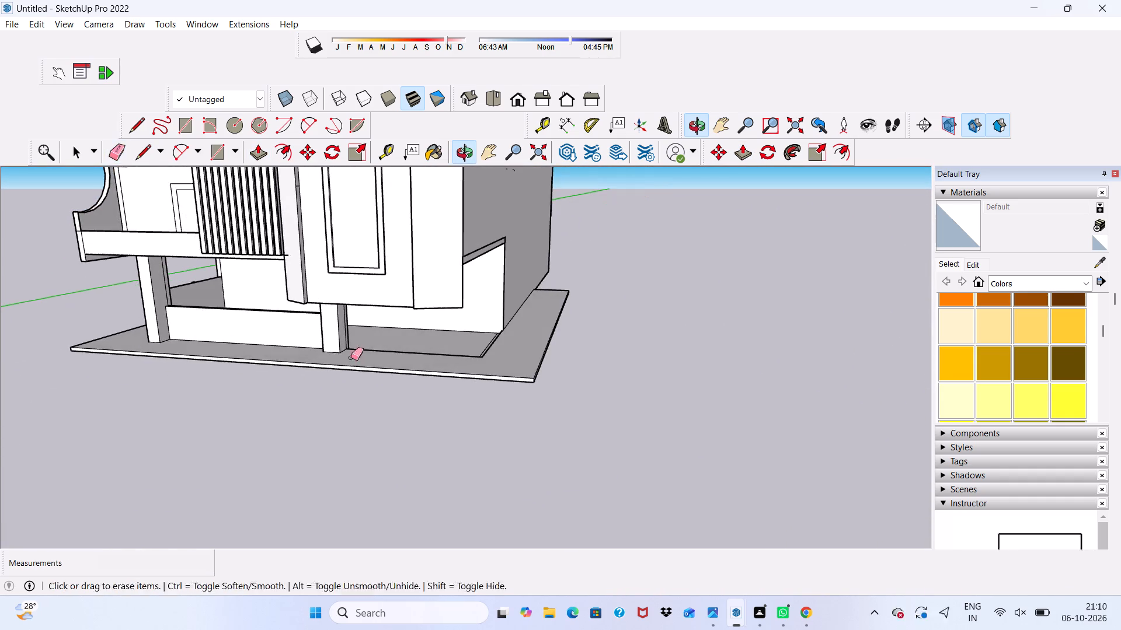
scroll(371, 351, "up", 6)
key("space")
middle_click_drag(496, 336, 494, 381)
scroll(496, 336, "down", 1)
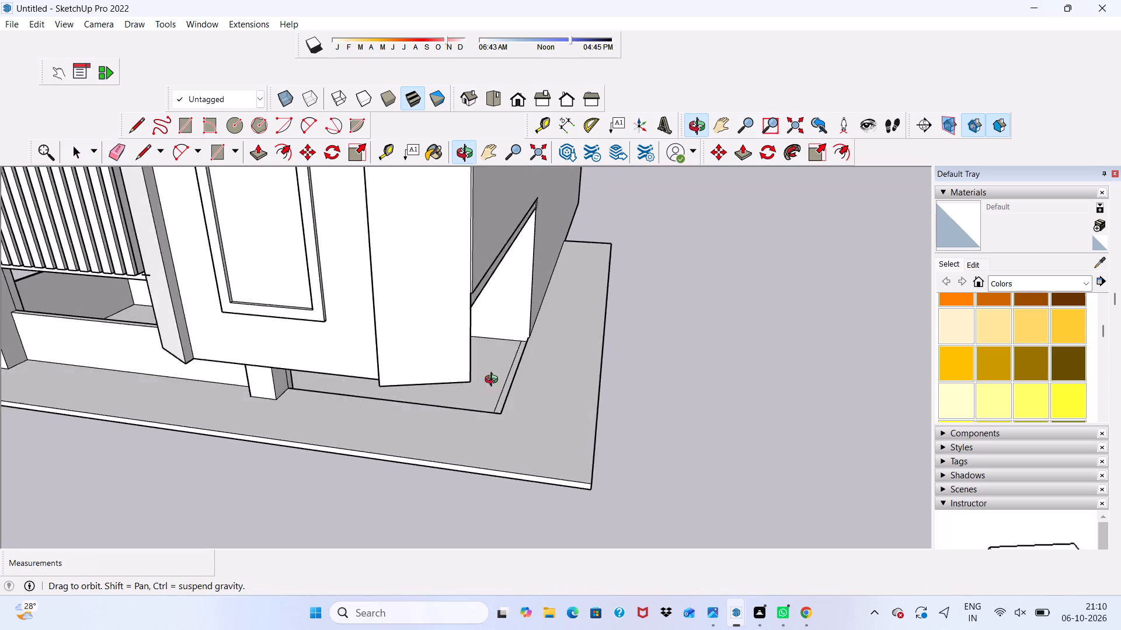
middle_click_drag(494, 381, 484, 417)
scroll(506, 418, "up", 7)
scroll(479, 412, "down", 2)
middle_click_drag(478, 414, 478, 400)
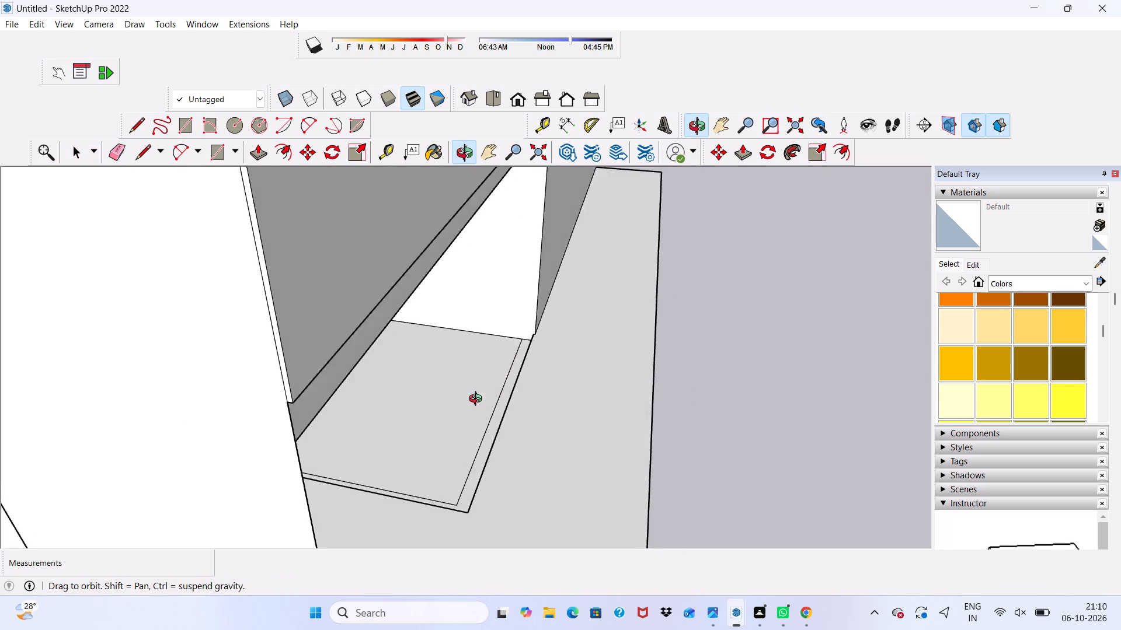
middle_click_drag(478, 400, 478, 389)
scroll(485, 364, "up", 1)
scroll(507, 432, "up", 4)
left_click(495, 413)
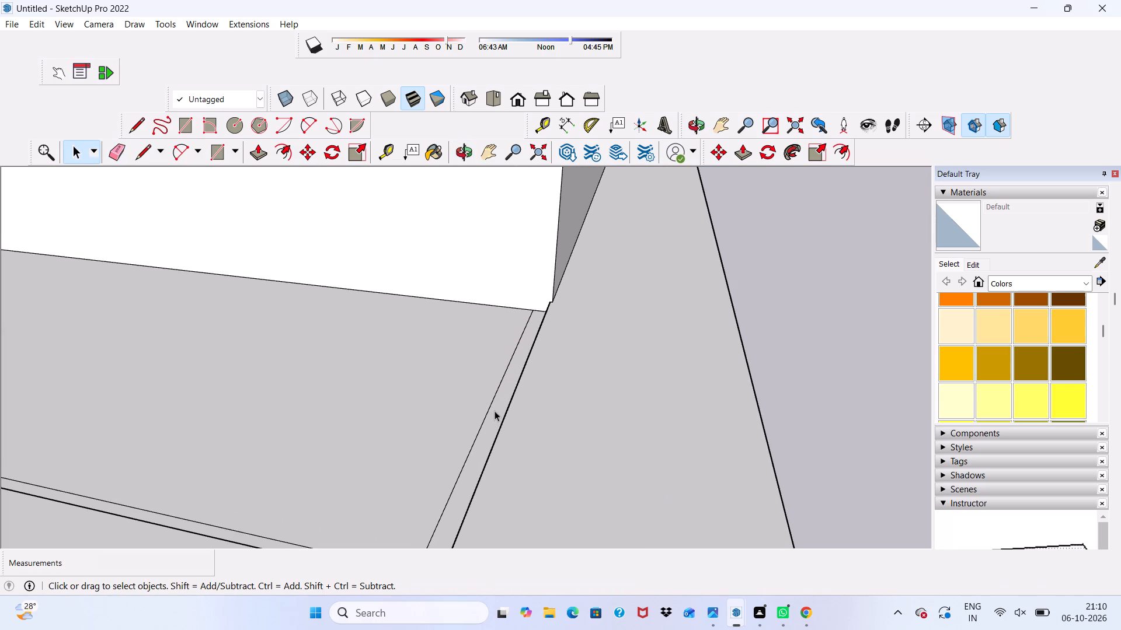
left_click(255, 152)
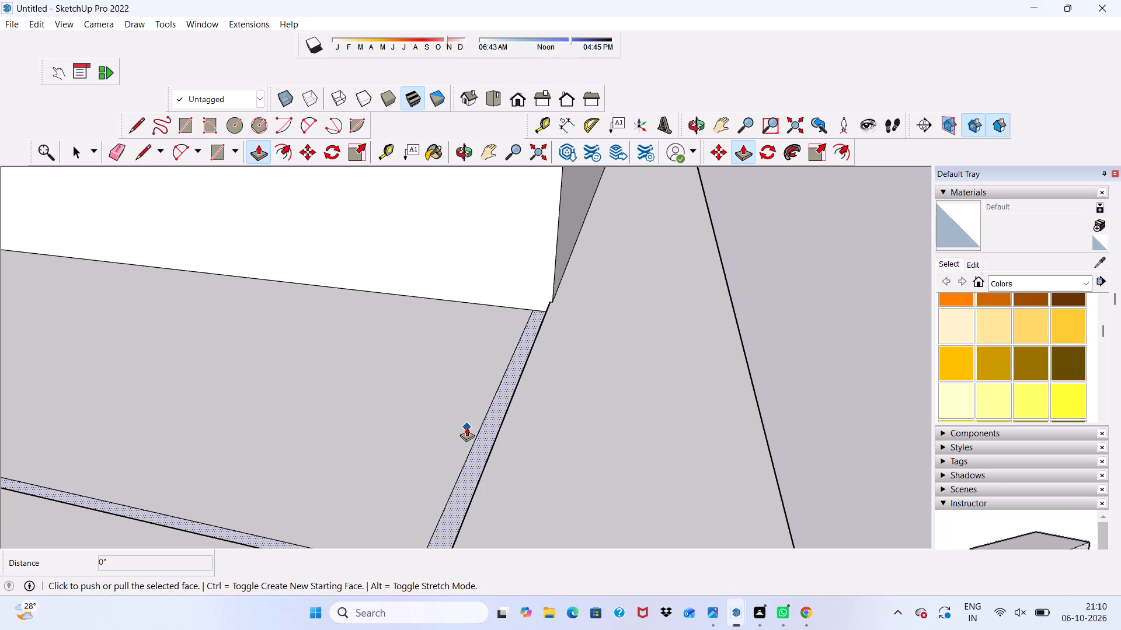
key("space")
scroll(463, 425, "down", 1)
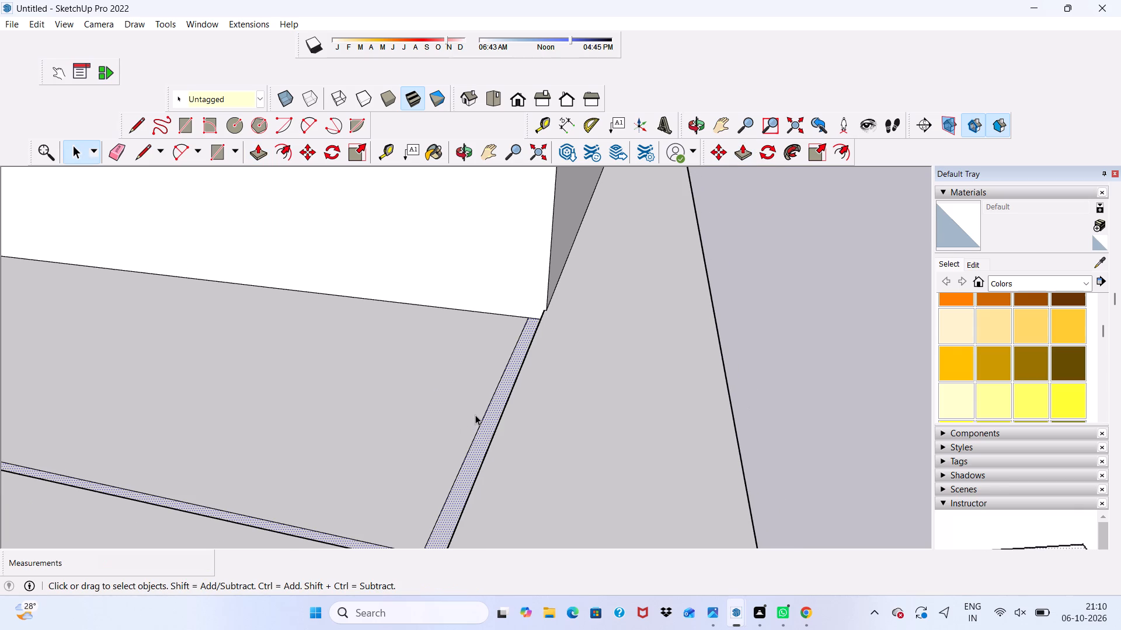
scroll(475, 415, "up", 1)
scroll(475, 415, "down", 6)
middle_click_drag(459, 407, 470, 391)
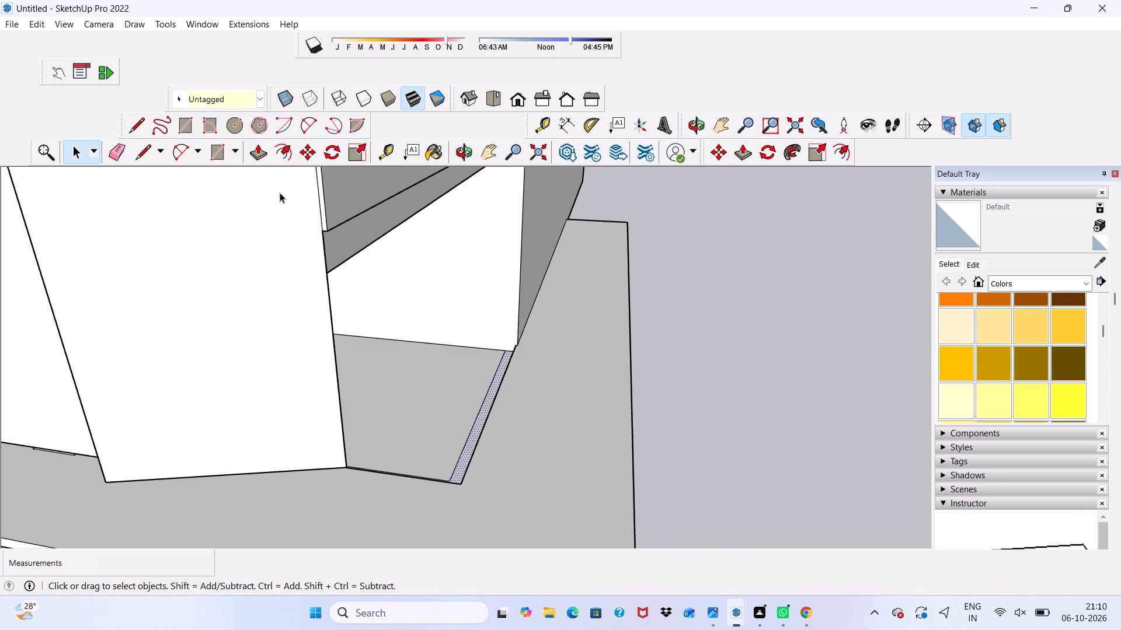
Push/Pull the narrow L-shaped border strip around the recessed ground-floor area up 6", level with the surrounding slab.
left_click(140, 147)
scroll(441, 395, "up", 2)
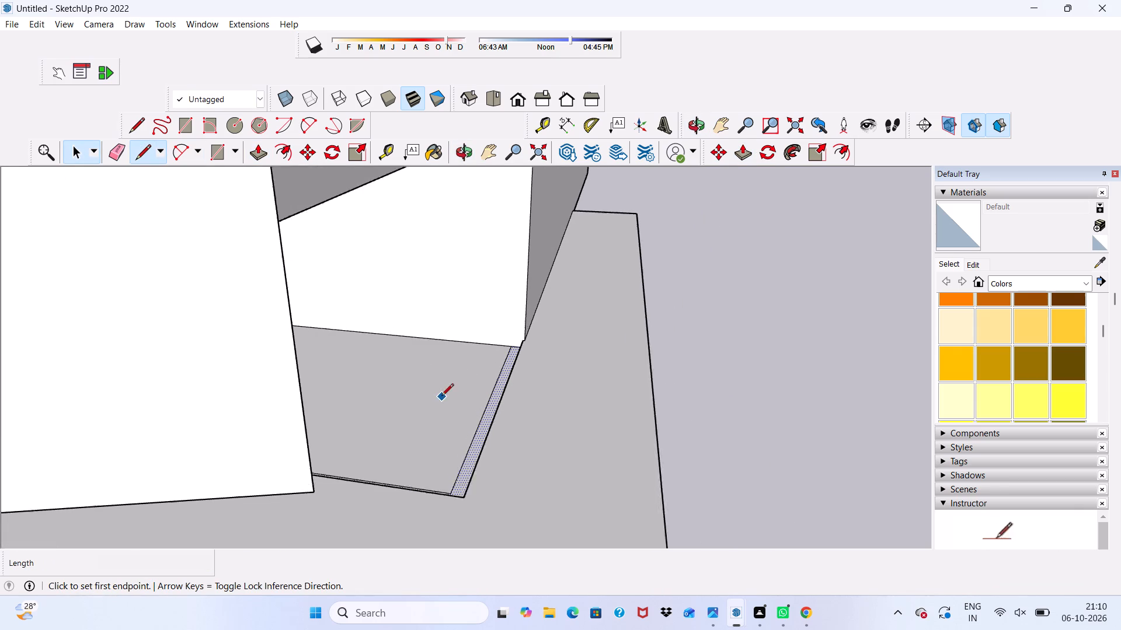
scroll(441, 397, "up", 8)
scroll(437, 397, "down", 6)
scroll(459, 494, "up", 9)
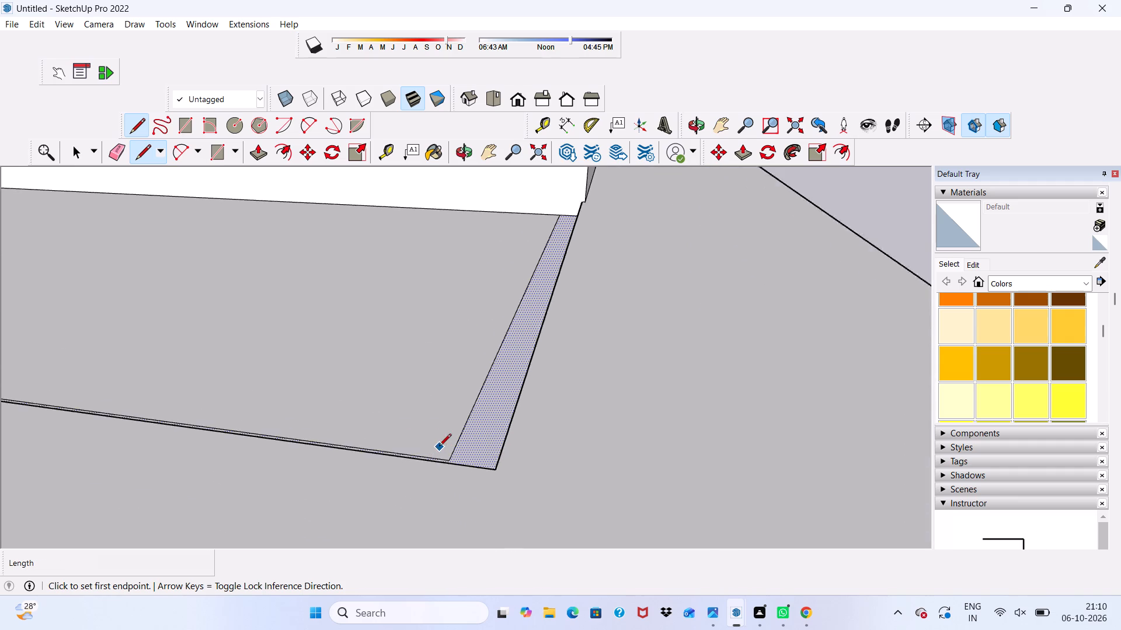
scroll(439, 447, "up", 5)
middle_click_drag(455, 457, 454, 501)
scroll(448, 457, "up", 4)
middle_click_drag(448, 447, 444, 503)
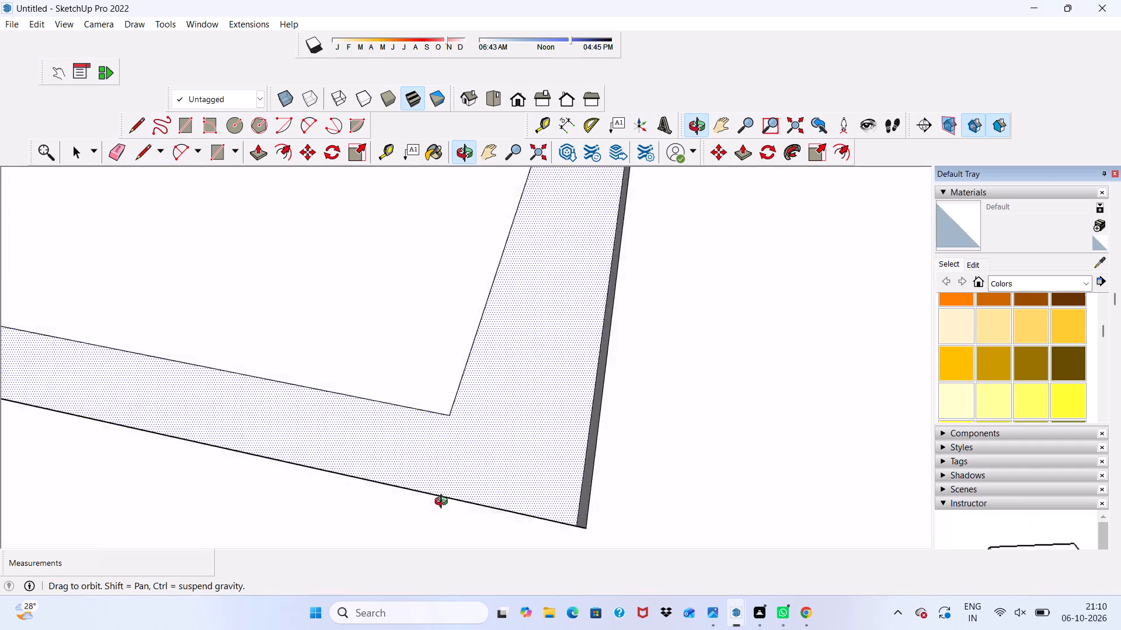
middle_click_drag(444, 503, 0, 394)
scroll(381, 387, "up", 3)
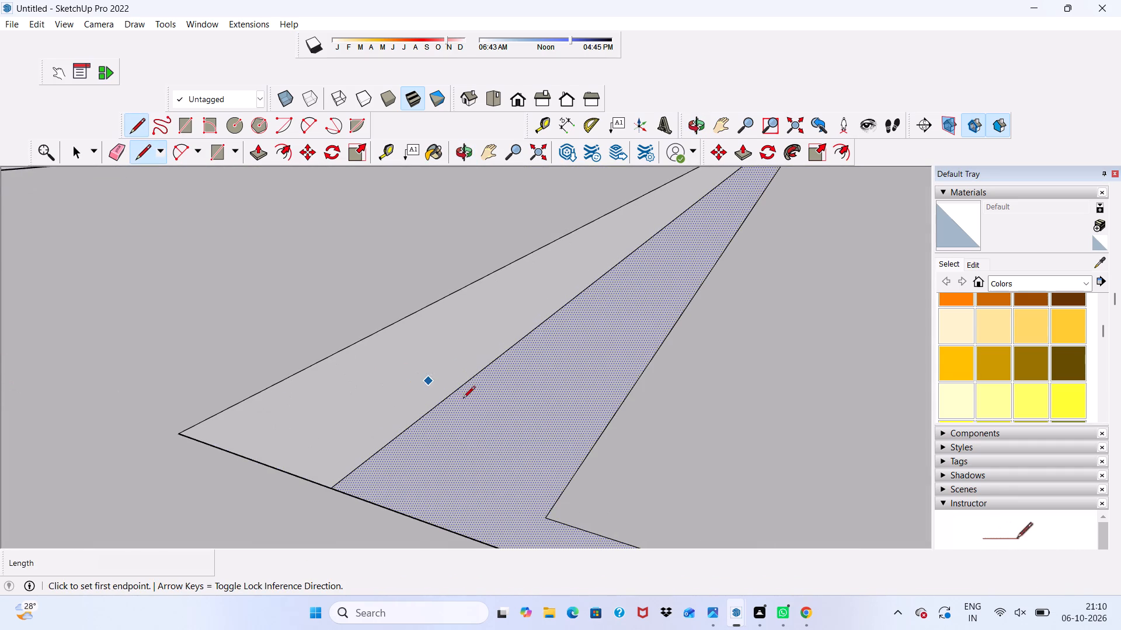
key("space")
left_click(527, 426)
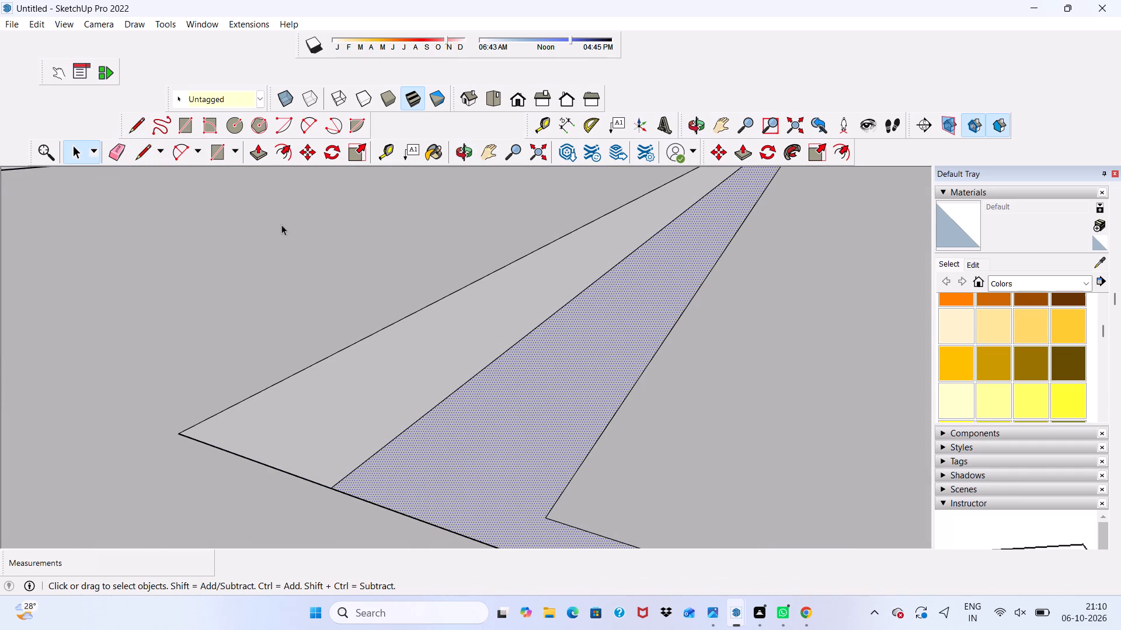
left_click(260, 146)
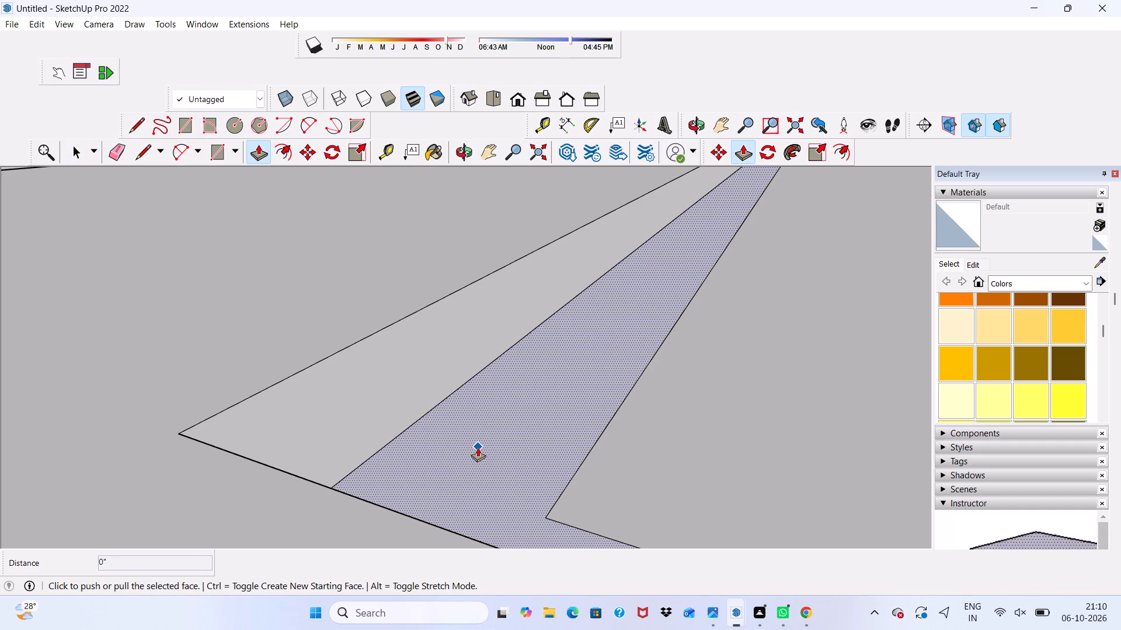
left_click(478, 447)
left_click(305, 296)
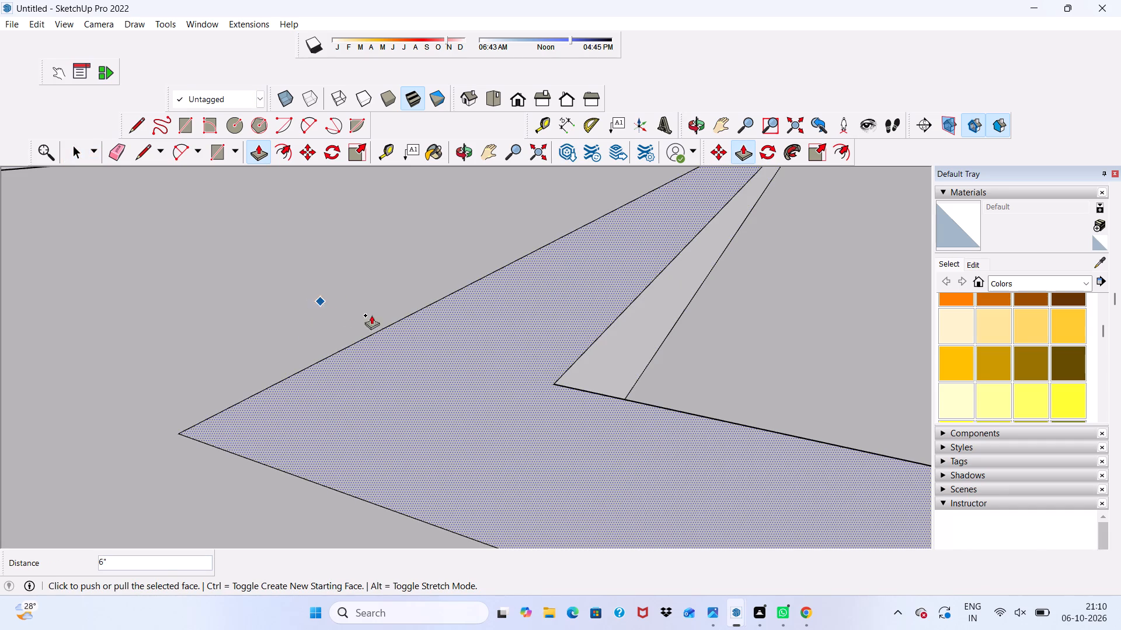
Push/Pull the recessed floor face inside the L-shaped border strip up 6", level with the strip.
scroll(538, 362, "down", 6)
middle_click_drag(496, 373, 614, 405)
middle_click_drag(524, 426, 378, 414)
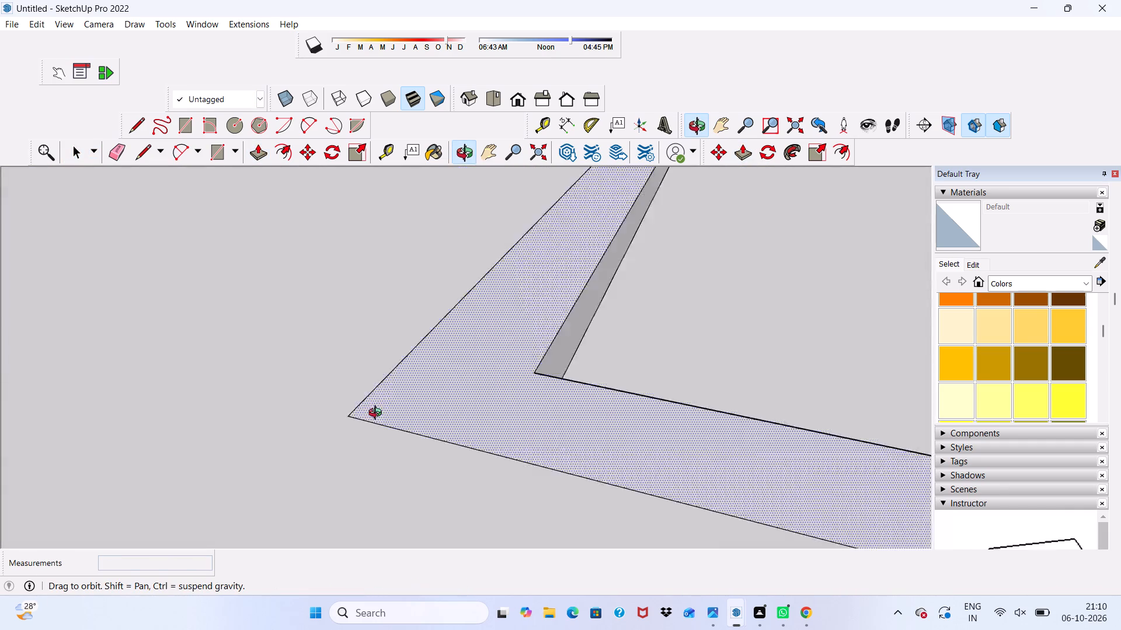
middle_click_drag(378, 414, 515, 418)
scroll(555, 289, "up", 2)
scroll(548, 278, "down", 6)
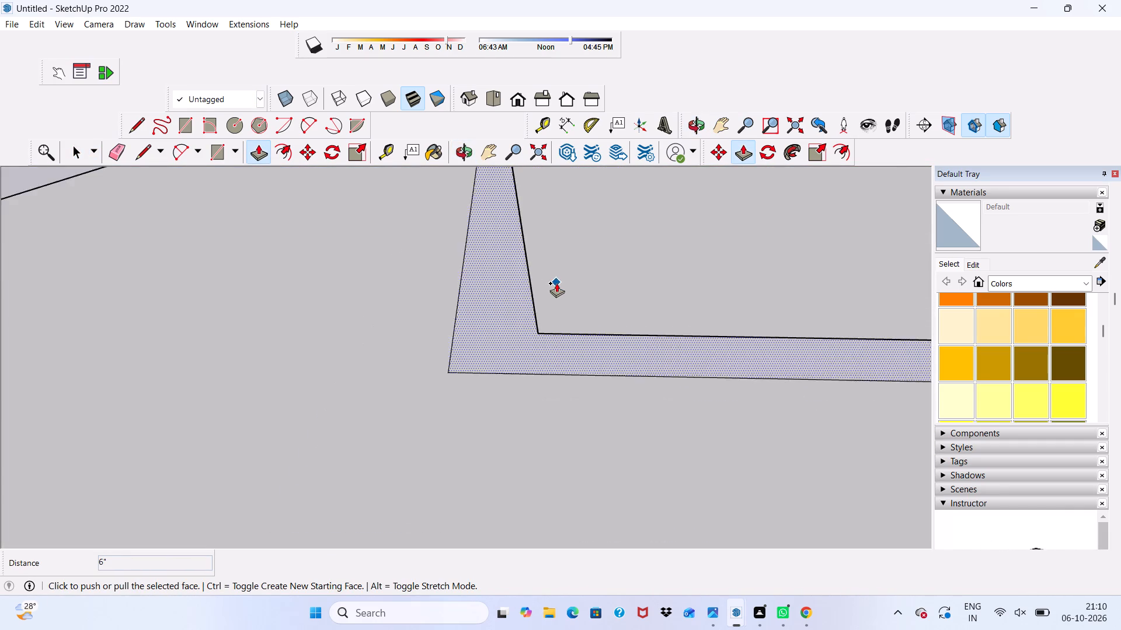
scroll(556, 283, "down", 1)
middle_click_drag(556, 282, 204, 271)
key("0")
key("Right")
middle_click_drag(211, 276, 223, 282)
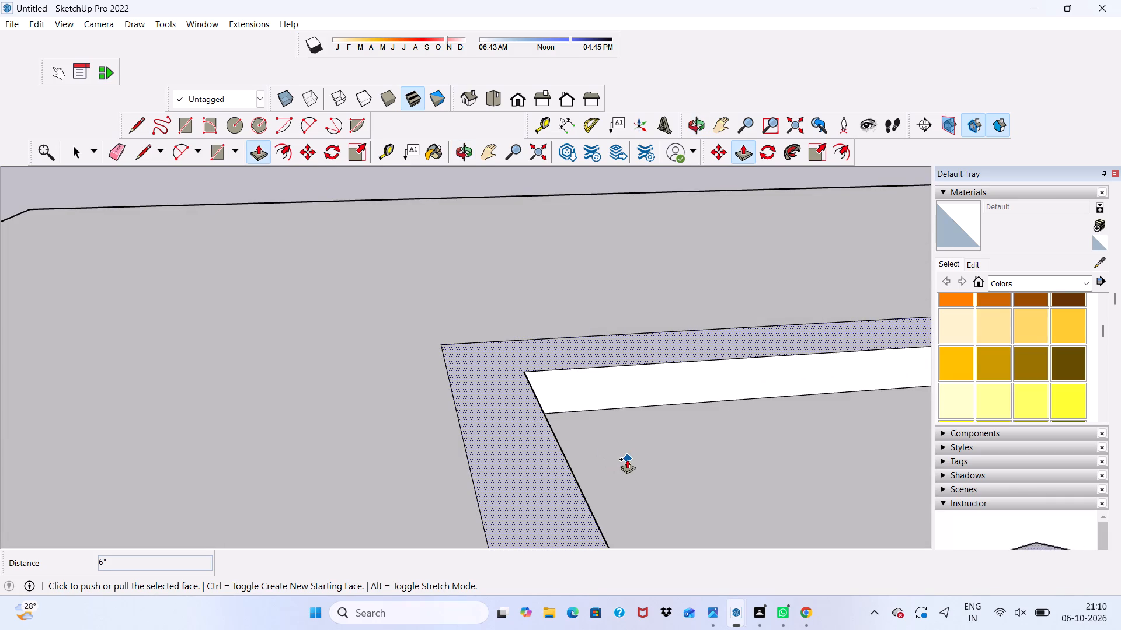
key("space")
left_click(627, 459)
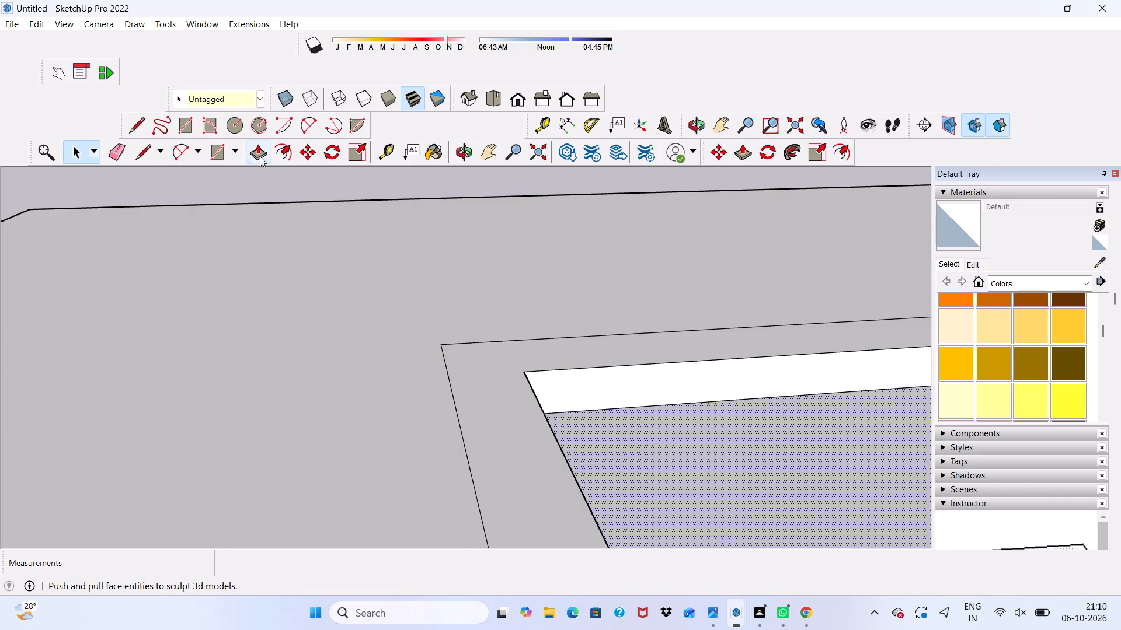
left_click(260, 156)
left_click(653, 481)
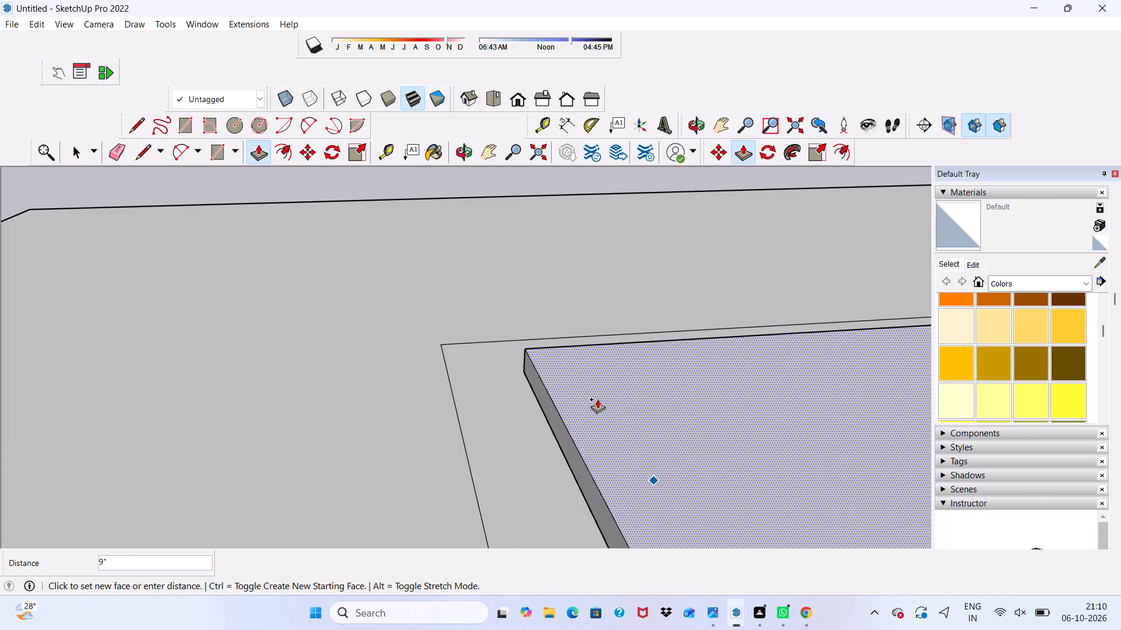
left_click(535, 428)
Draw a short line across the border strip from its inner corner to the outer edge, splitting the L into two strips.
scroll(330, 369, "down", 5)
scroll(276, 360, "up", 1)
scroll(276, 360, "down", 3)
middle_click_drag(286, 370, 333, 370)
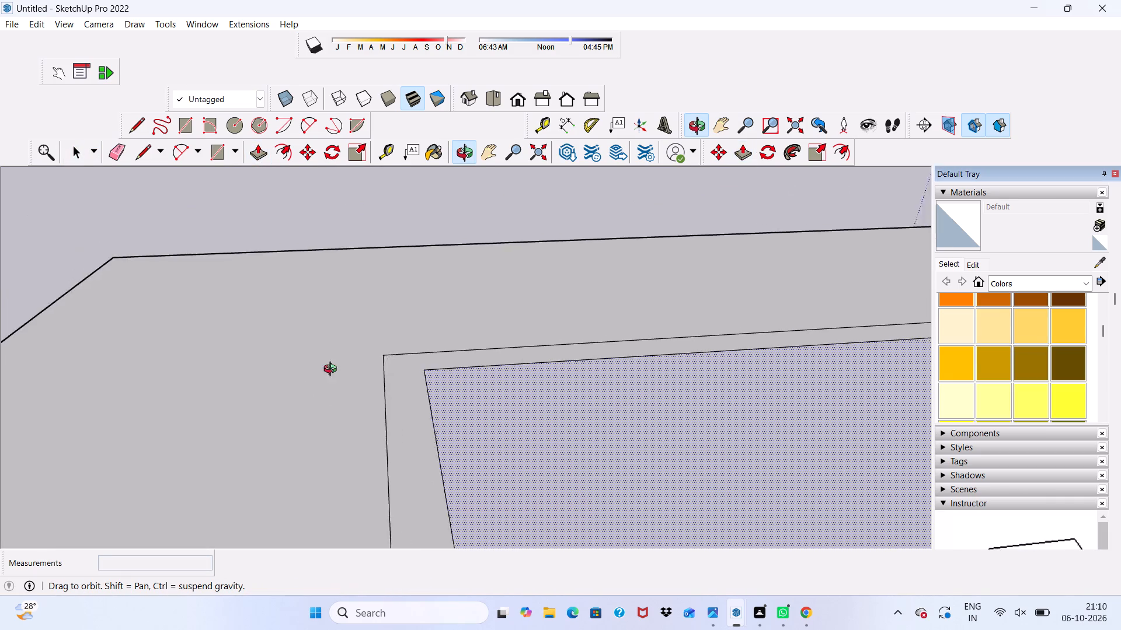
middle_click_drag(333, 370, 695, 356)
scroll(472, 349, "down", 12)
middle_click_drag(393, 351, 476, 382)
scroll(393, 351, "down", 1)
key("0")
scroll(468, 331, "up", 4)
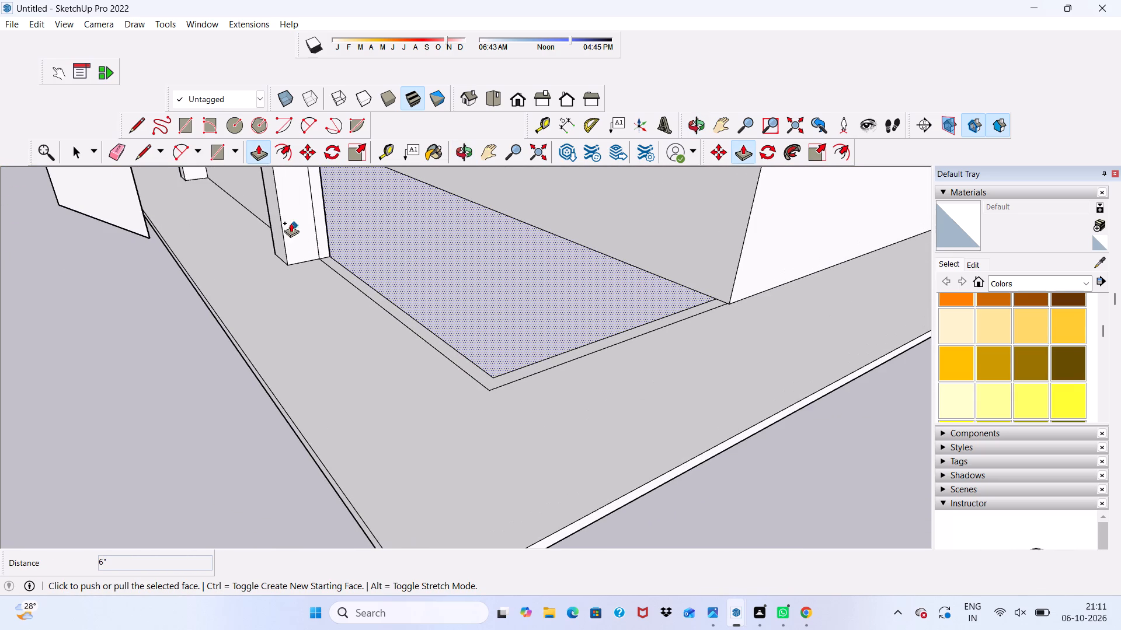
left_click(140, 149)
scroll(492, 427, "up", 3)
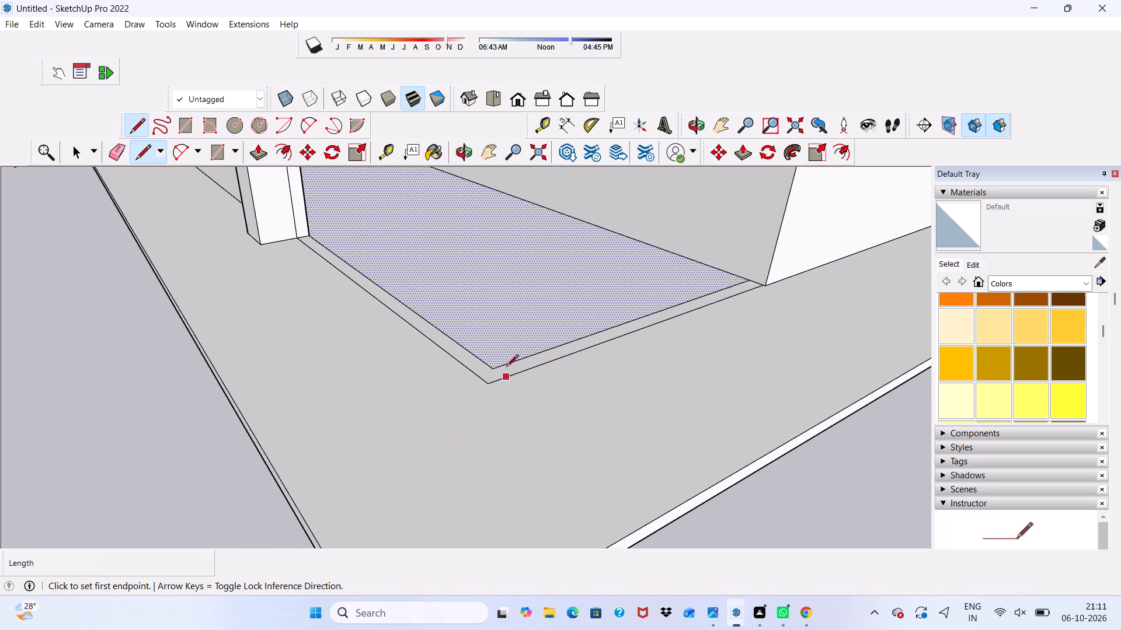
scroll(506, 367, "up", 2)
left_click(487, 371)
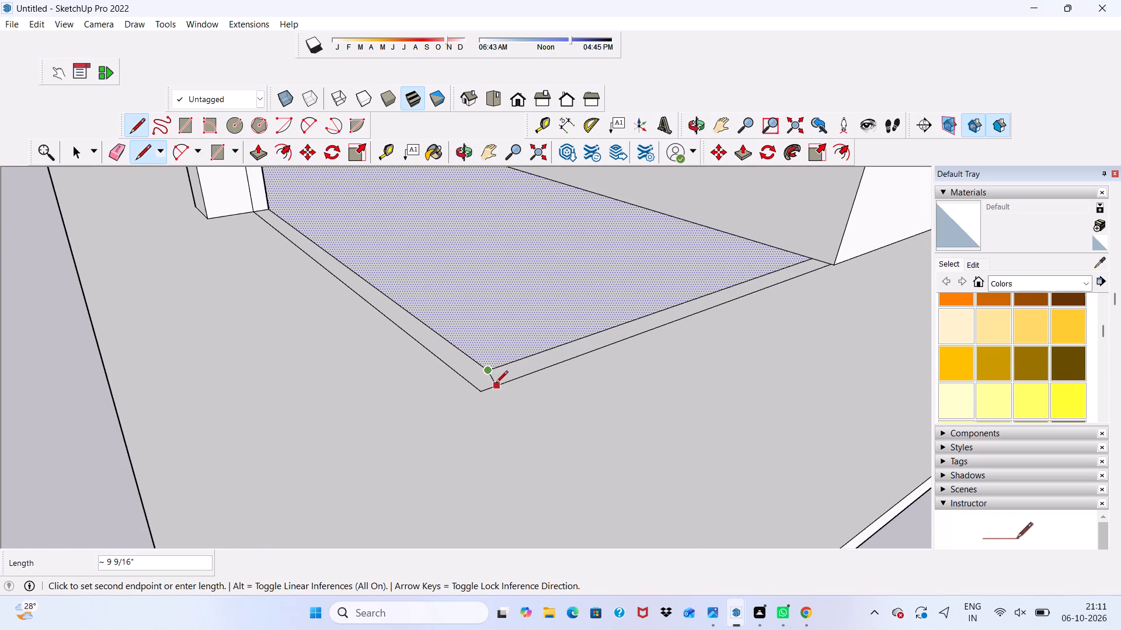
left_click(499, 380)
key("space")
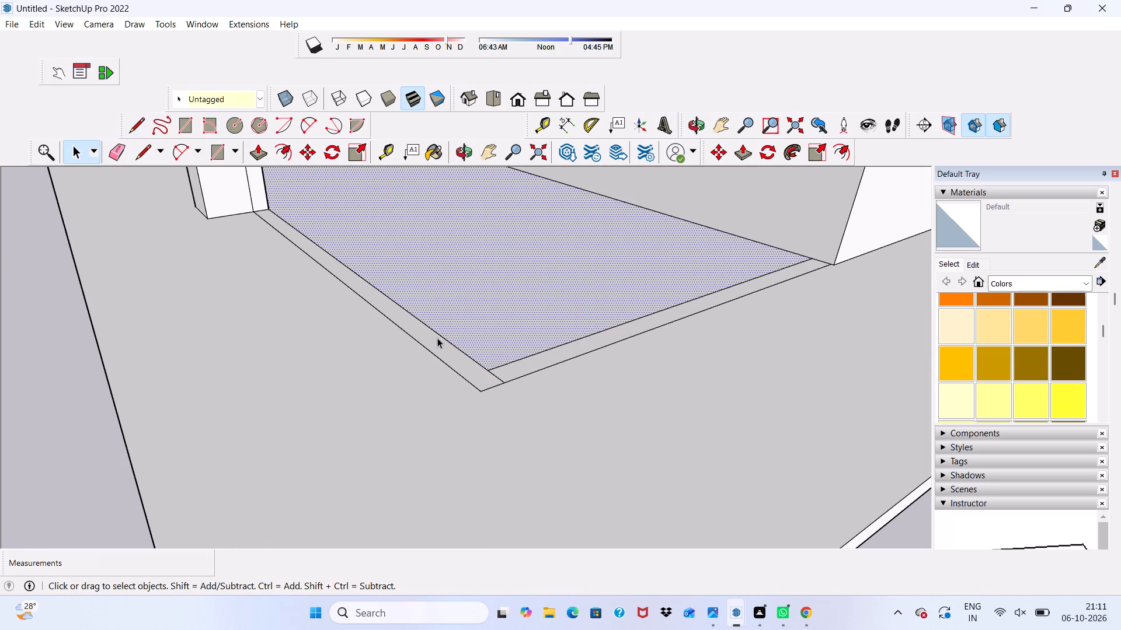
Push/Pull the border strip running from the inner corner to the building wall up 6' as a low wall.
scroll(518, 358, "up", 1)
left_click(531, 362)
key("0")
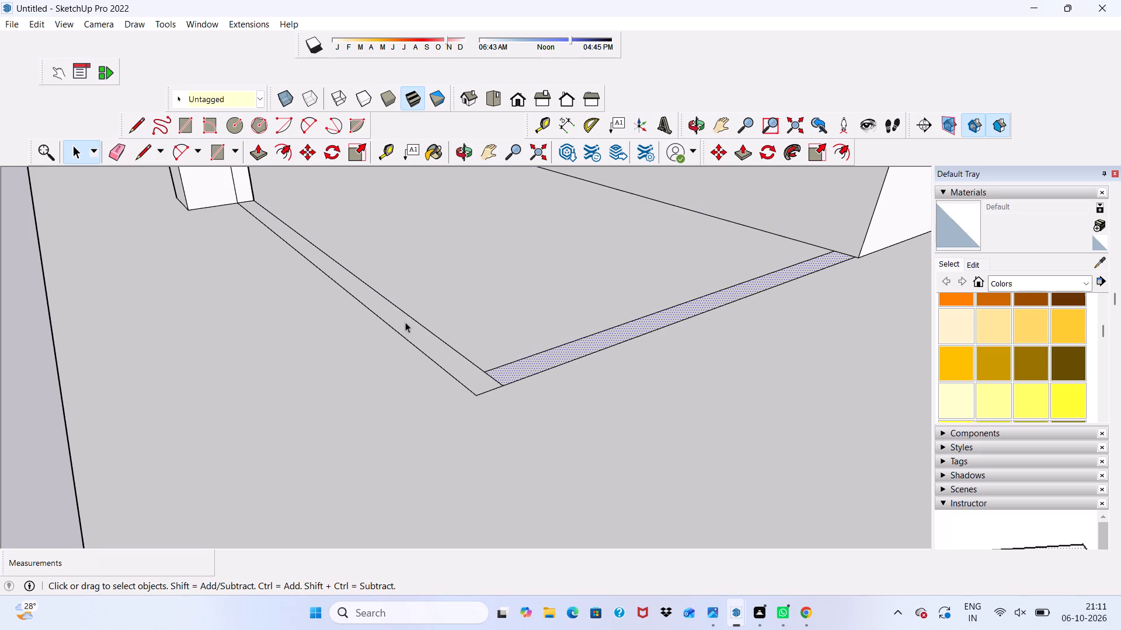
left_click(253, 152)
key("0")
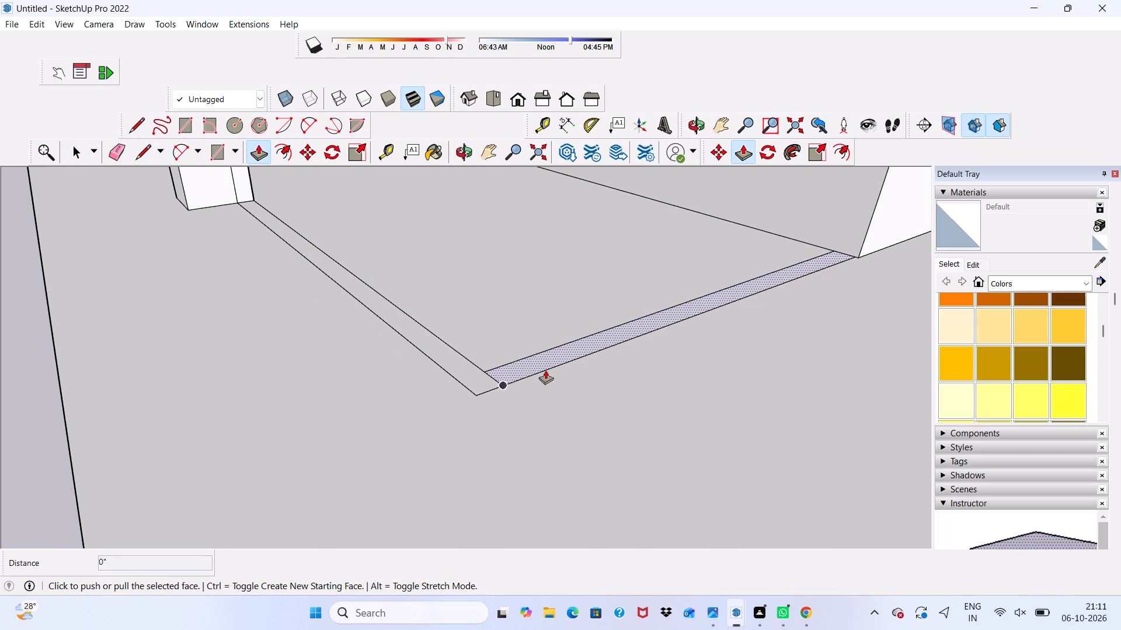
left_click(552, 355)
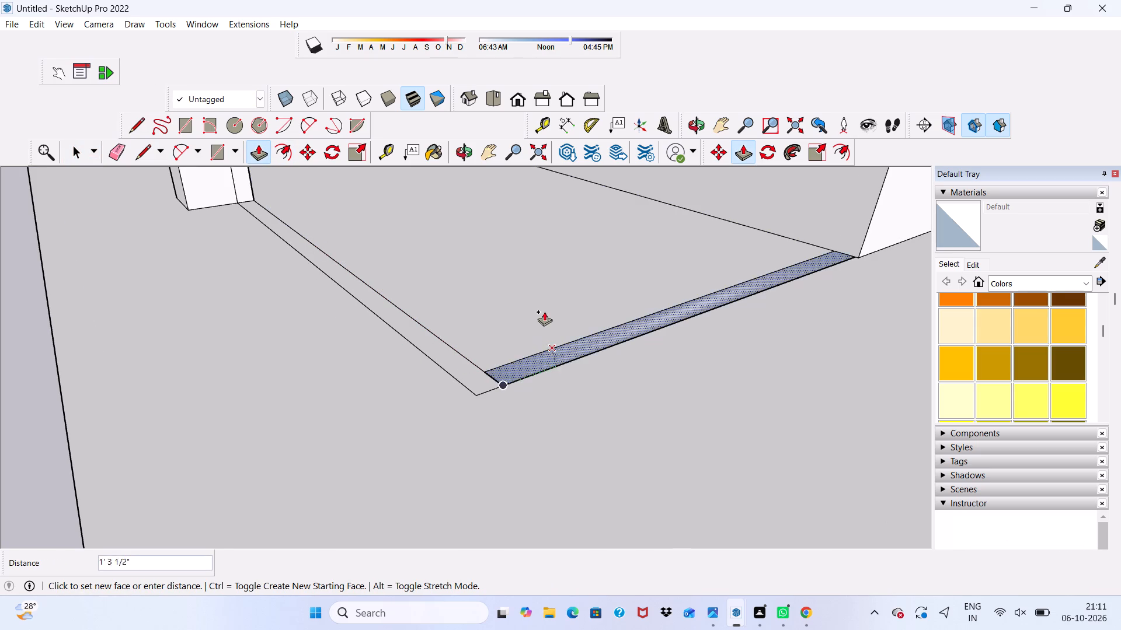
type("6'")
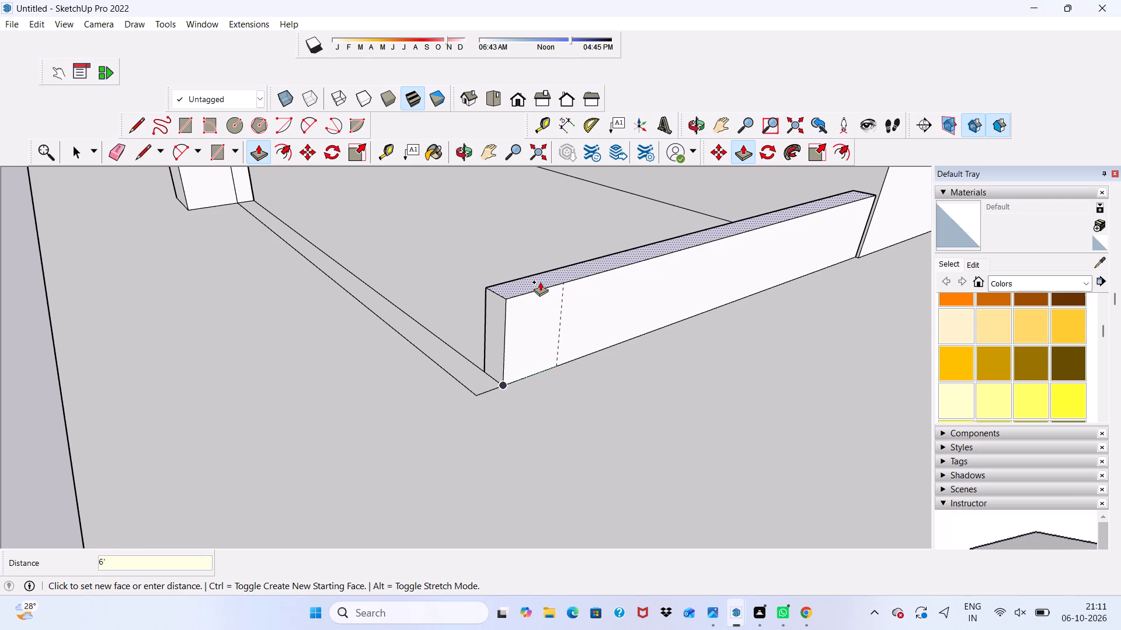
key("Return")
Push/Pull the remaining border strip between the post and the slab-side corner up 6' as a low wall.
scroll(540, 282, "down", 1)
scroll(453, 311, "down", 3)
scroll(446, 321, "up", 2)
scroll(447, 327, "down", 6)
scroll(487, 337, "up", 1)
scroll(487, 338, "down", 3)
middle_click_drag(478, 313, 488, 293)
key("0")
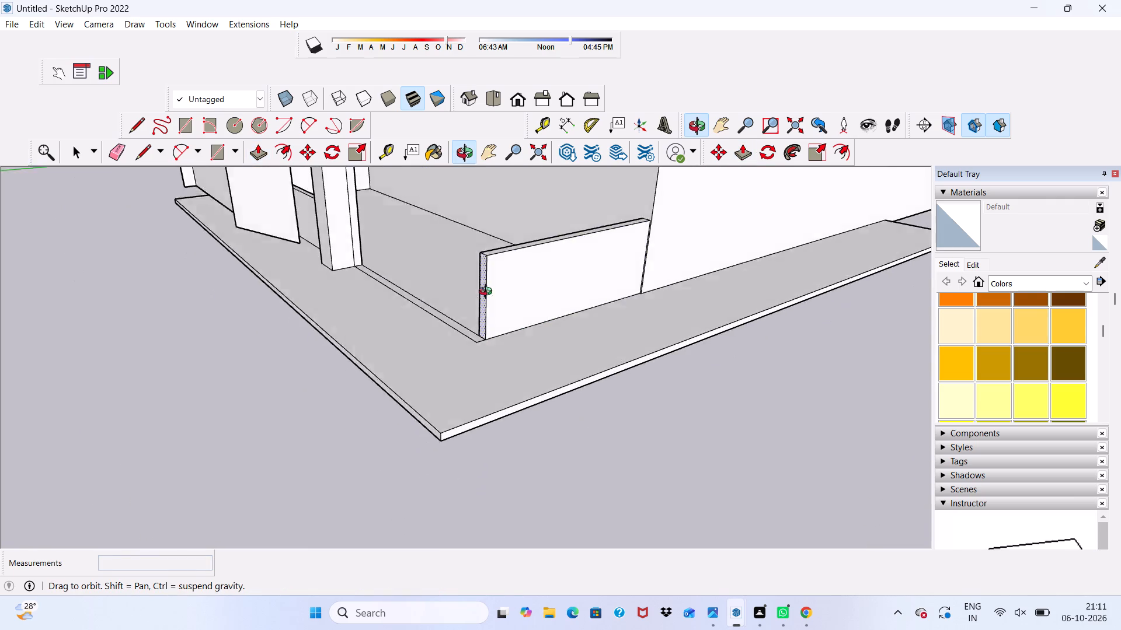
middle_click_drag(488, 293, 602, 291)
key("space")
scroll(545, 306, "up", 4)
scroll(545, 306, "down", 2)
middle_click_drag(545, 303, 597, 222)
key("0")
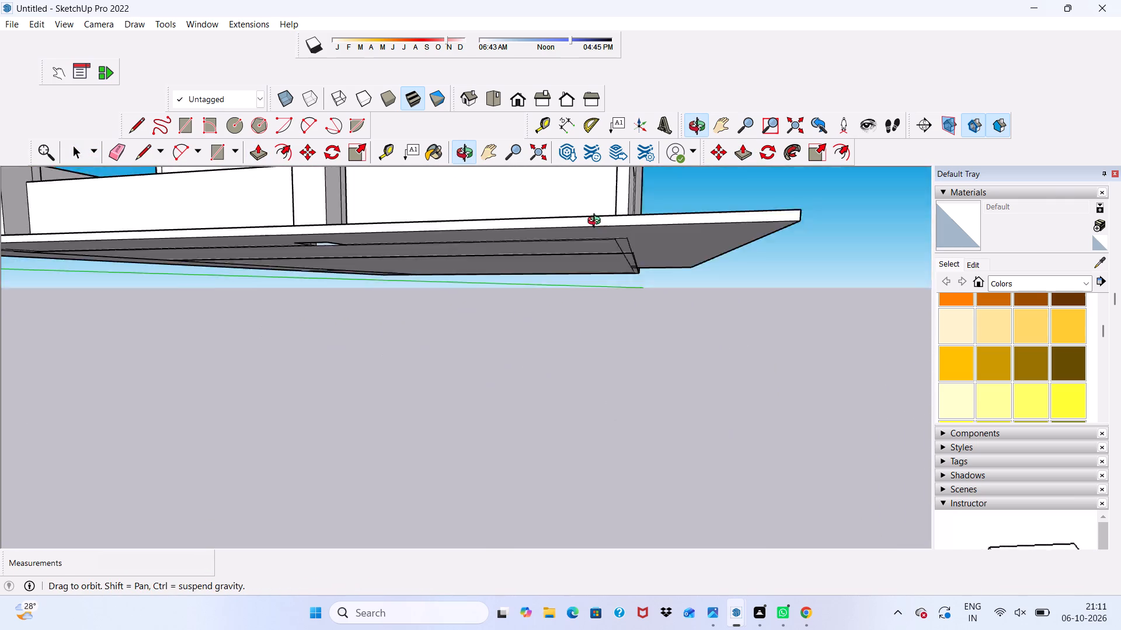
middle_click_drag(597, 222, 666, 277)
middle_click_drag(661, 291, 619, 323)
scroll(510, 304, "up", 8)
key("space")
scroll(321, 313, "up", 2)
left_click(302, 287)
key("0")
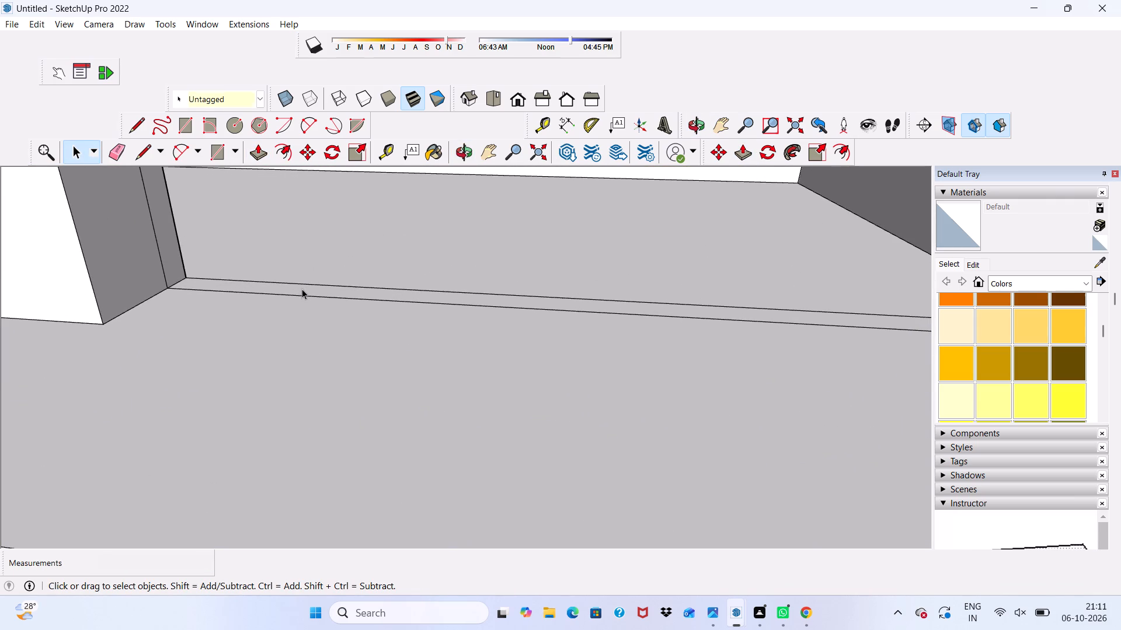
left_click(258, 148)
key("Right")
key("0")
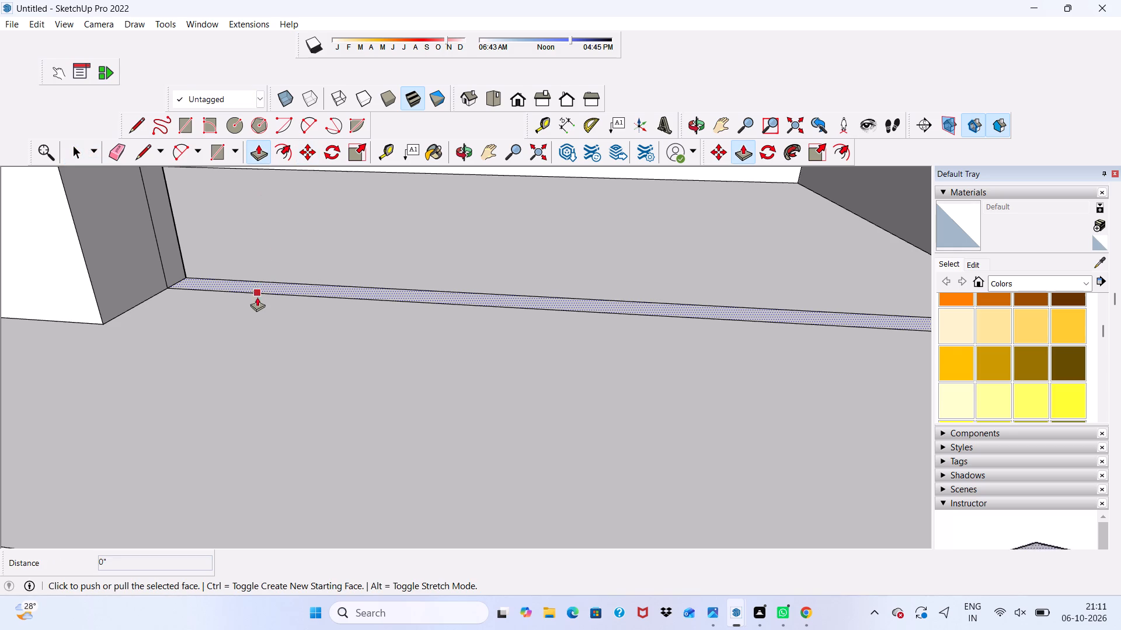
left_click(256, 279)
key("0")
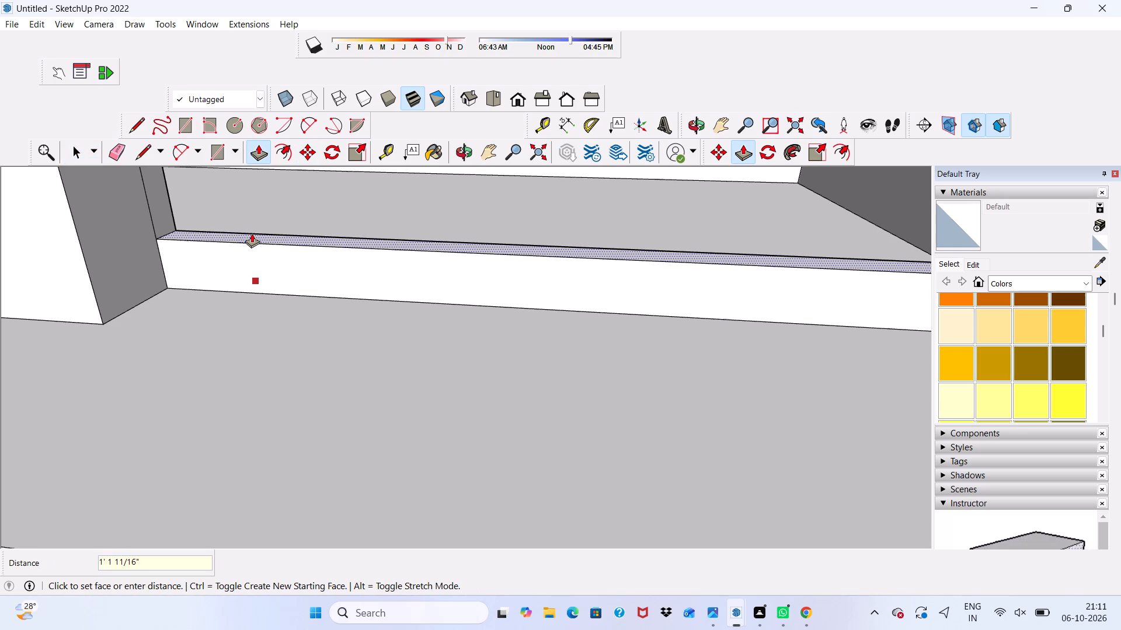
key("6")
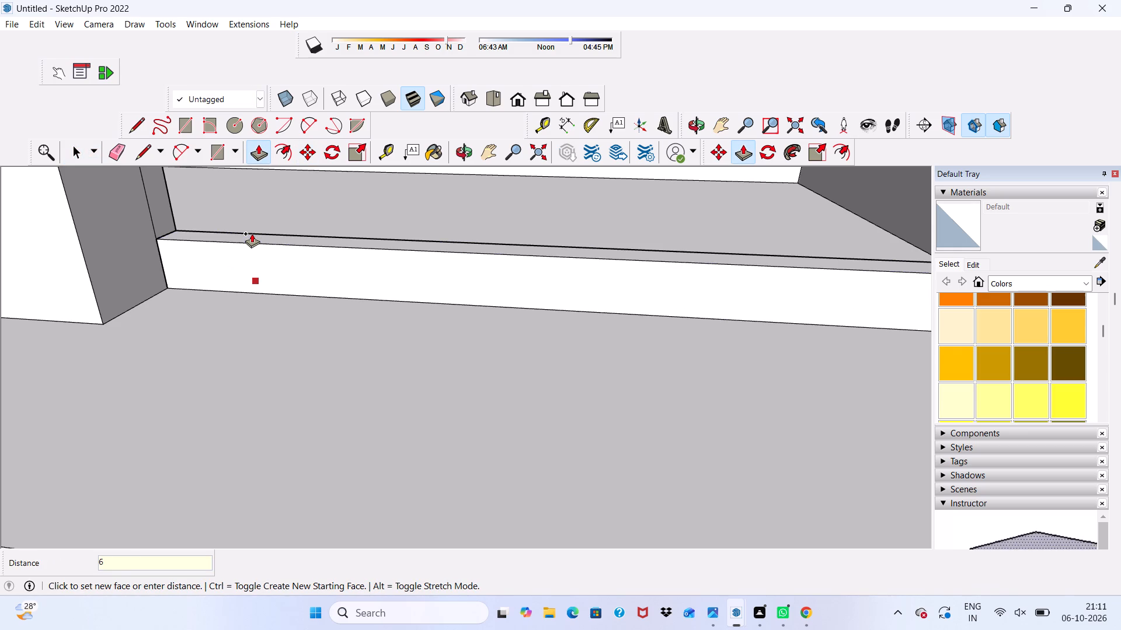
key("apostrophe")
key("Return")
Examine the low walls around the ground-floor corner and between the posts from several sides.
scroll(249, 236, "down", 14)
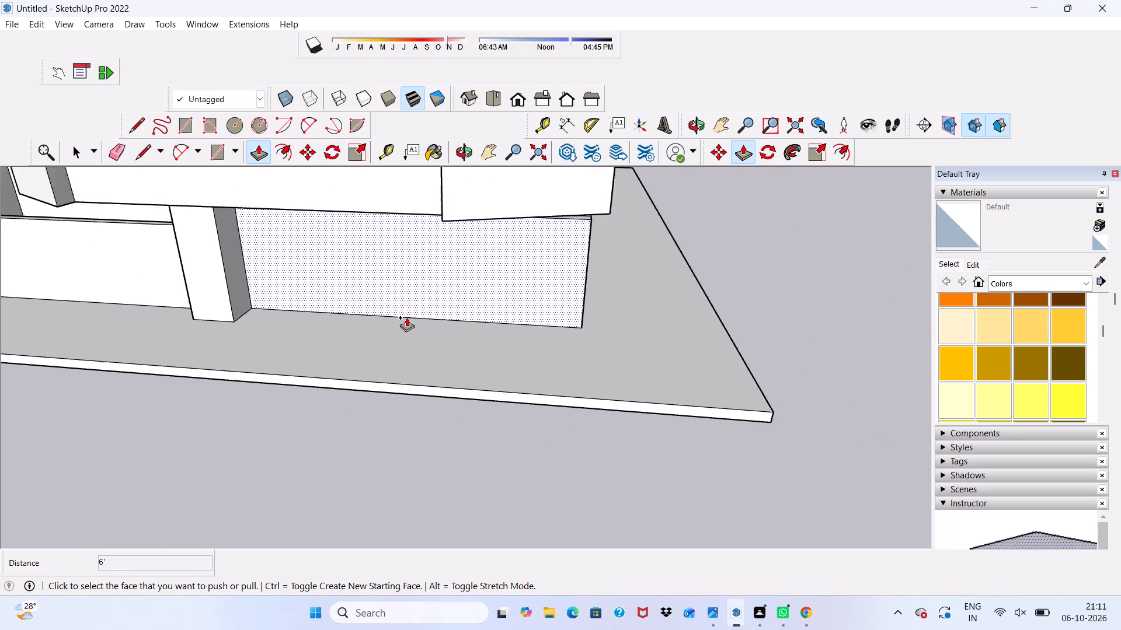
key("0")
key("0")
key("0")
key("0")
key("0")
middle_click_drag(402, 308, 327, 267)
key("Right")
key("0")
key("space")
middle_click(326, 265)
scroll(319, 267, "up", 1)
scroll(319, 265, "down", 3)
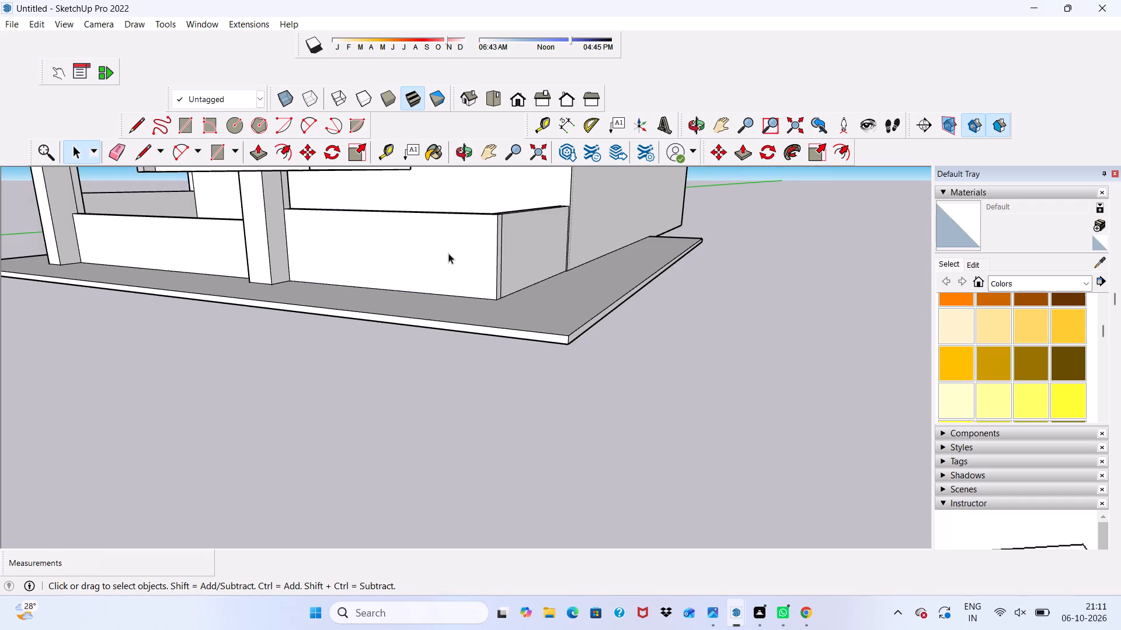
scroll(439, 228, "up", 4)
scroll(438, 226, "down", 4)
key("0")
key("0")
middle_click_drag(385, 256, 555, 308)
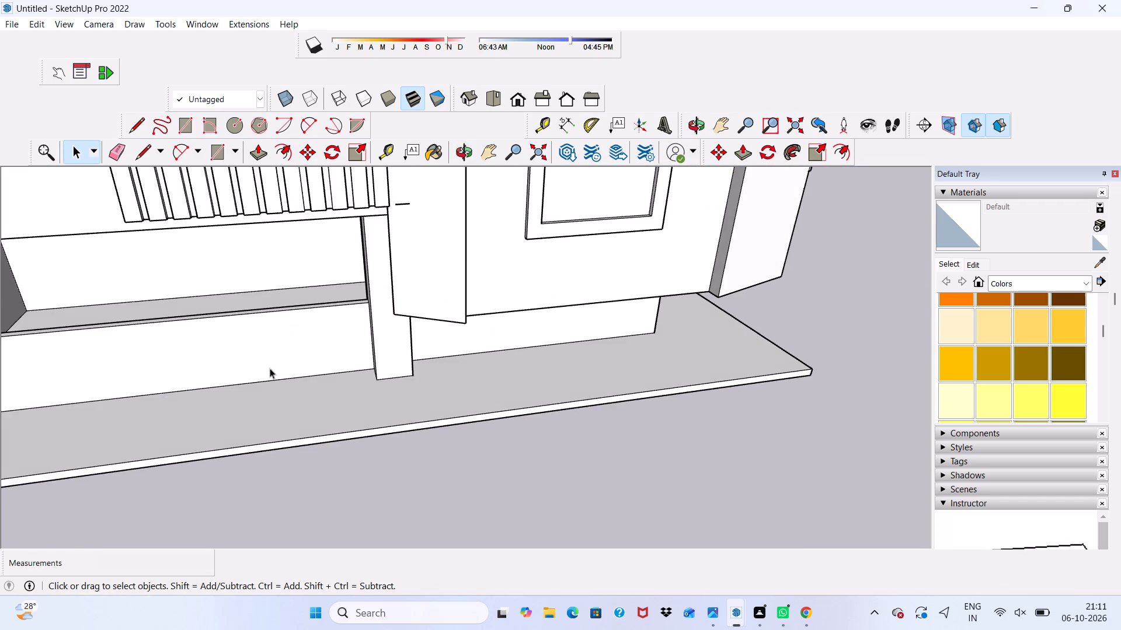
scroll(246, 348, "up", 4)
scroll(228, 314, "down", 1)
scroll(228, 314, "up", 2)
scroll(228, 314, "down", 6)
key("0")
middle_click_drag(405, 361, 240, 282)
key("Right")
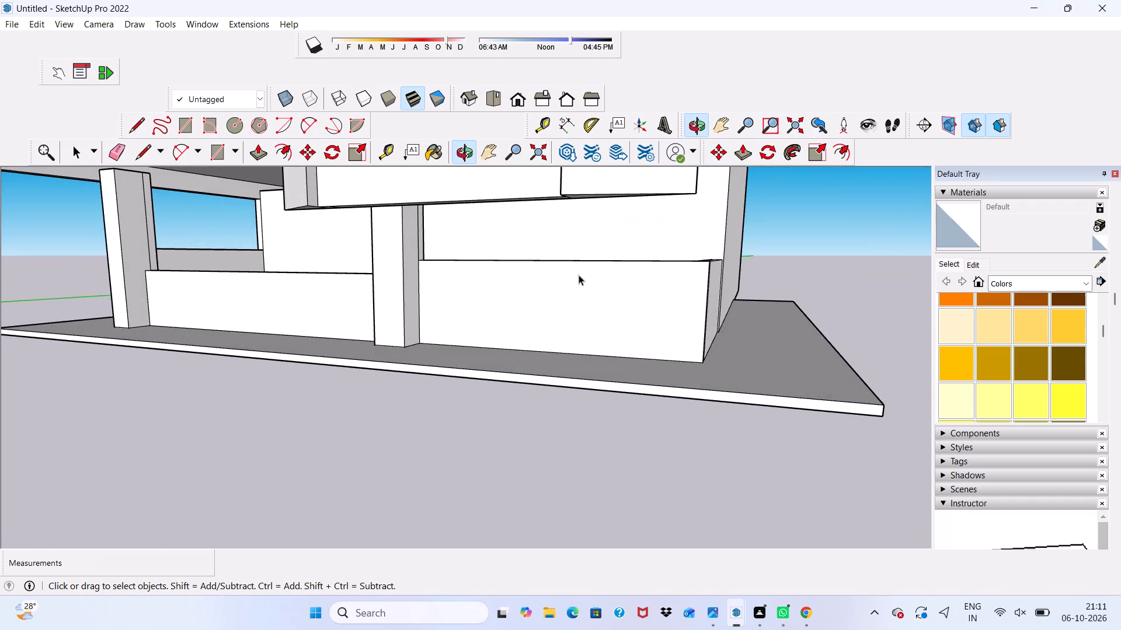
scroll(555, 265, "up", 2)
scroll(485, 310, "up", 5)
scroll(524, 257, "down", 2)
key("0")
middle_click_drag(525, 254, 531, 302)
key("0")
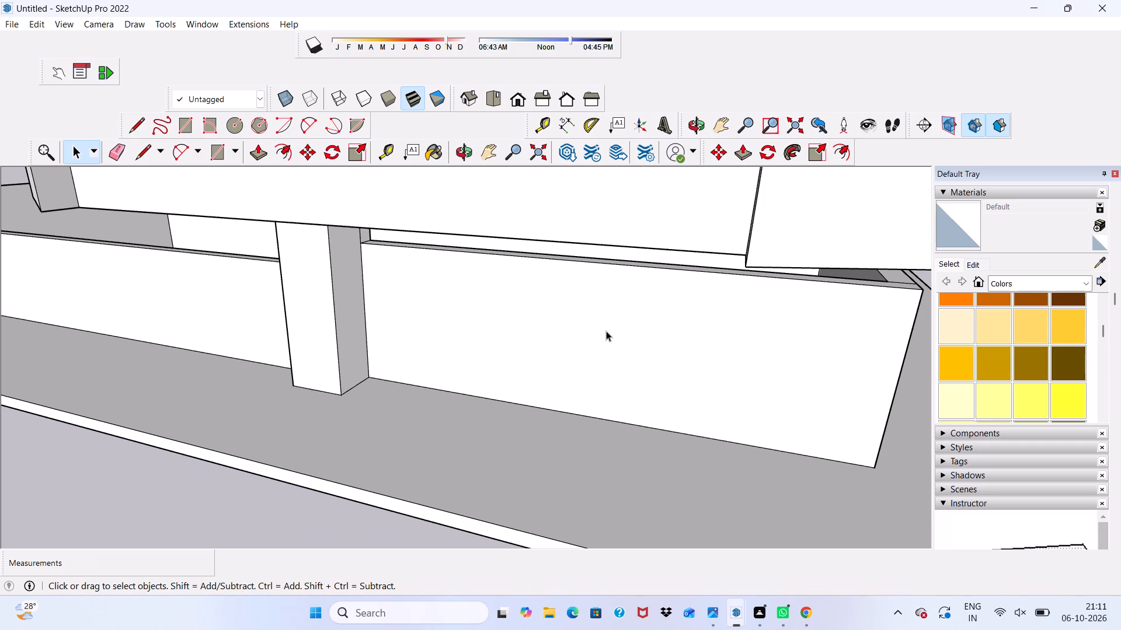
scroll(603, 303, "down", 4)
key("0")
key("0")
key("0")
key("0")
key("0")
key("0")
key("0")
key("0")
key("0")
key("0")
key("0")
key("0")
key("0")
middle_click_drag(604, 337, 645, 297)
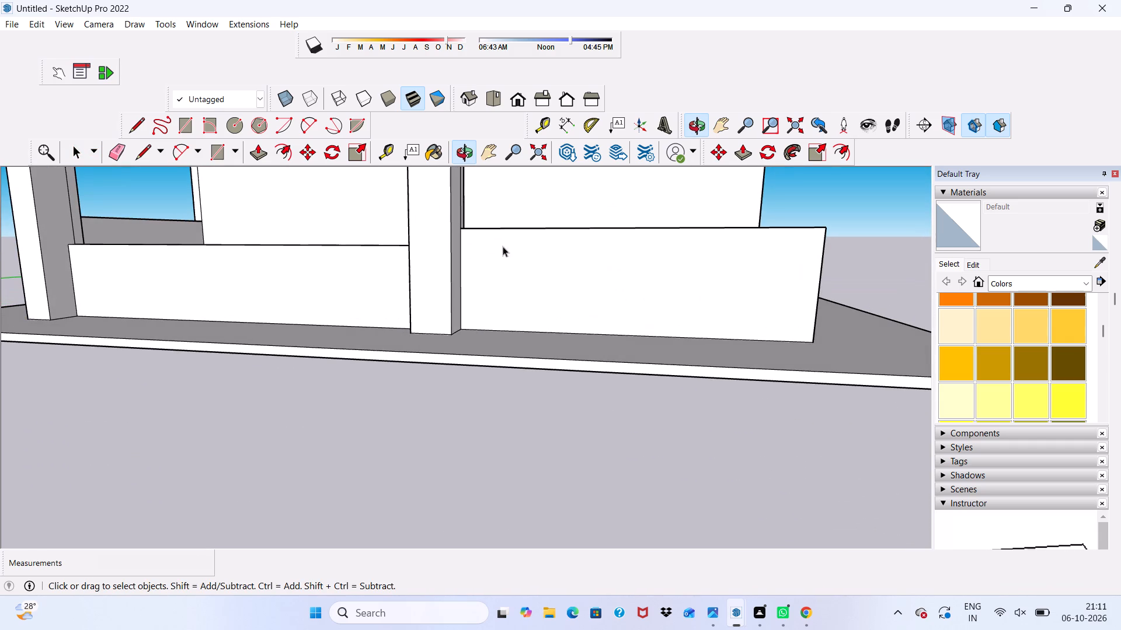
scroll(172, 253, "down", 4)
key("Right")
key("0")
middle_click_drag(173, 253, 423, 254)
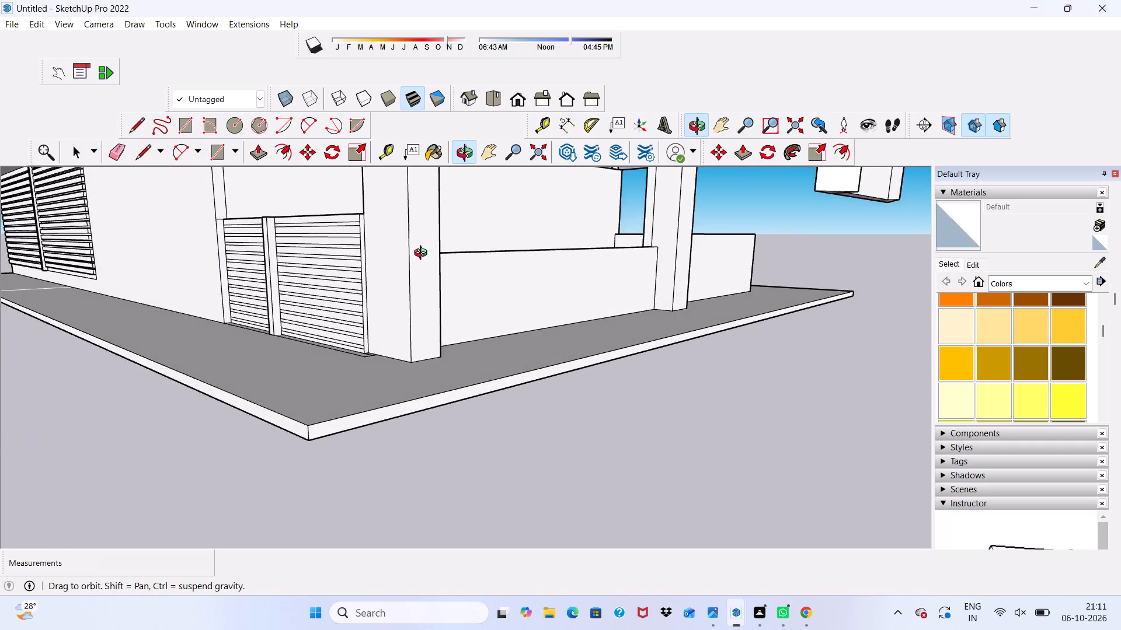
middle_click_drag(423, 254, 125, 268)
scroll(380, 269, "up", 1)
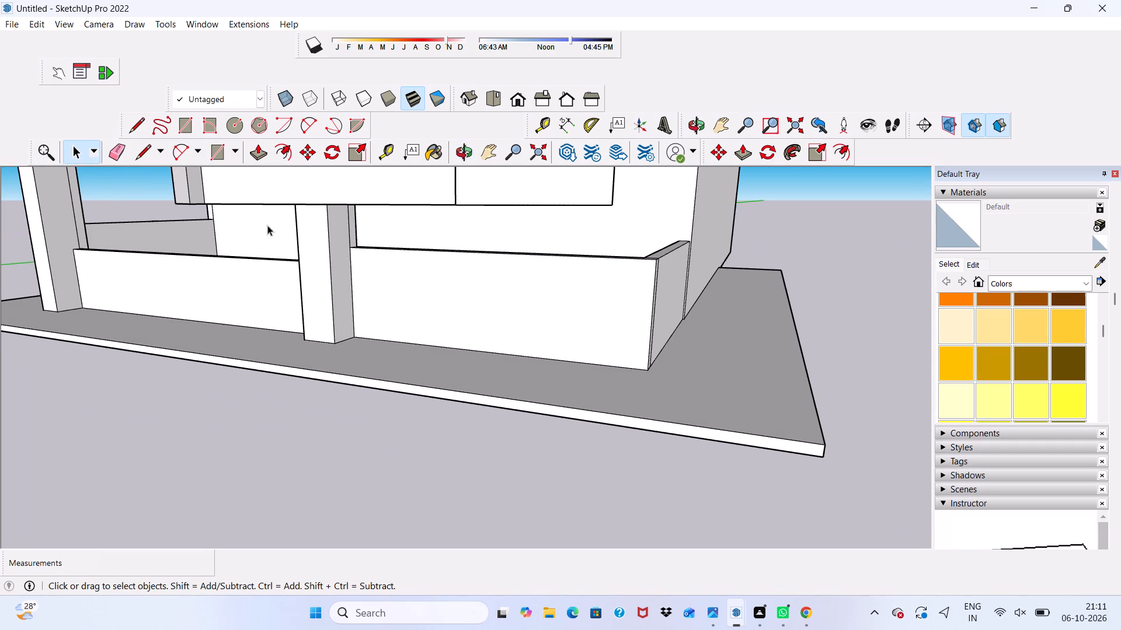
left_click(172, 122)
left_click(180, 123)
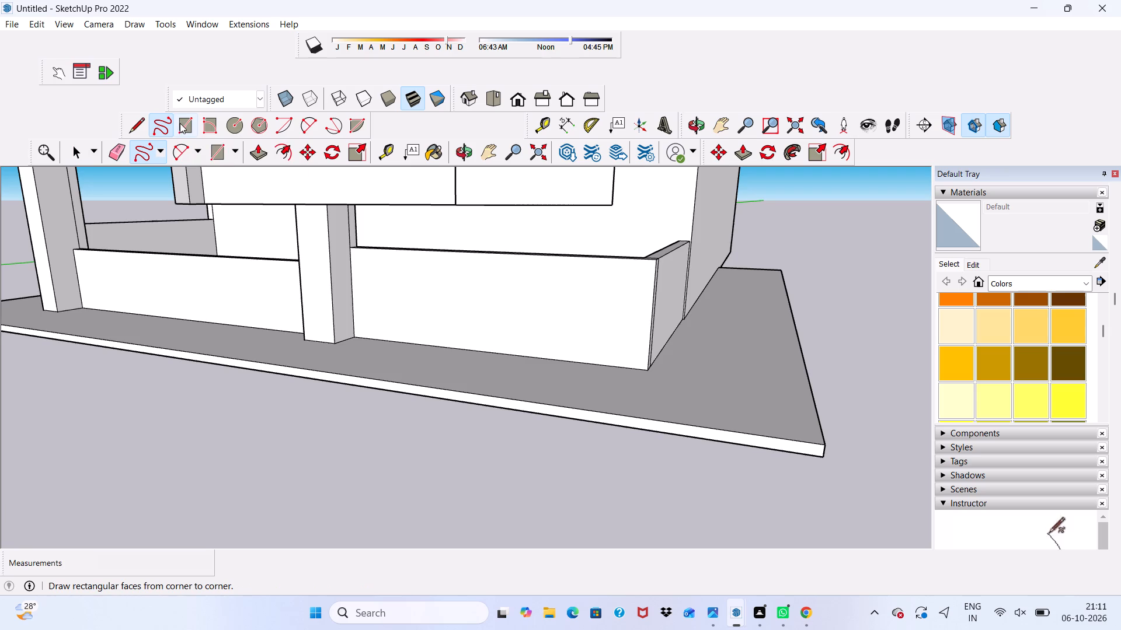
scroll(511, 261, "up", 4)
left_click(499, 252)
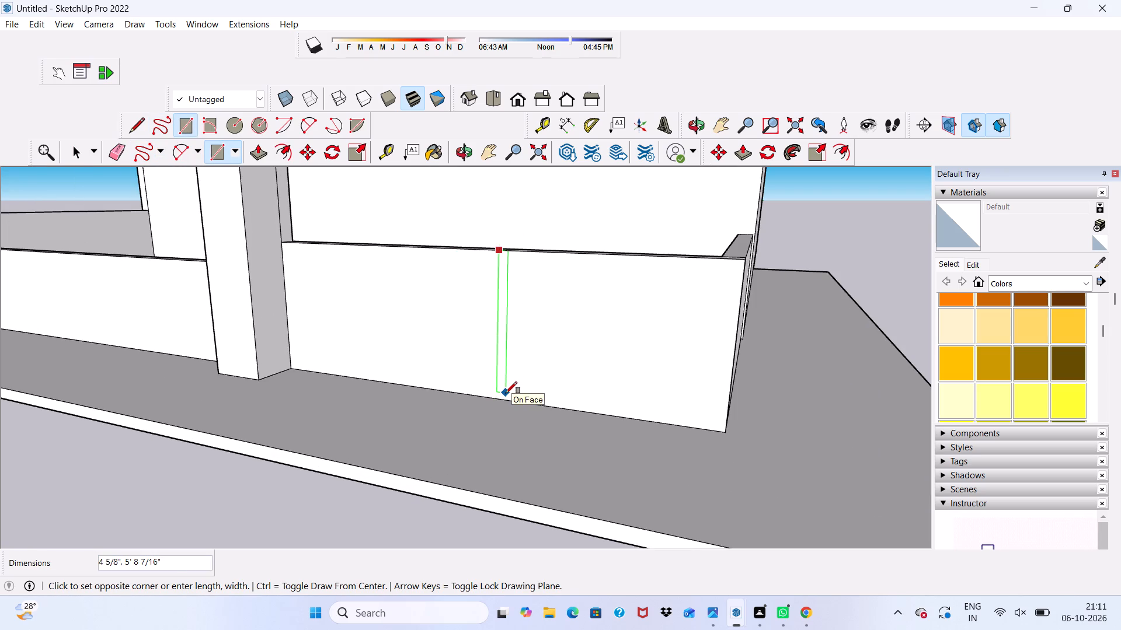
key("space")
Draw a thin rectangle about 19' long along the top of the corner low wall's outer face, from the post to the wall's end.
left_click(181, 128)
scroll(315, 260, "up", 3)
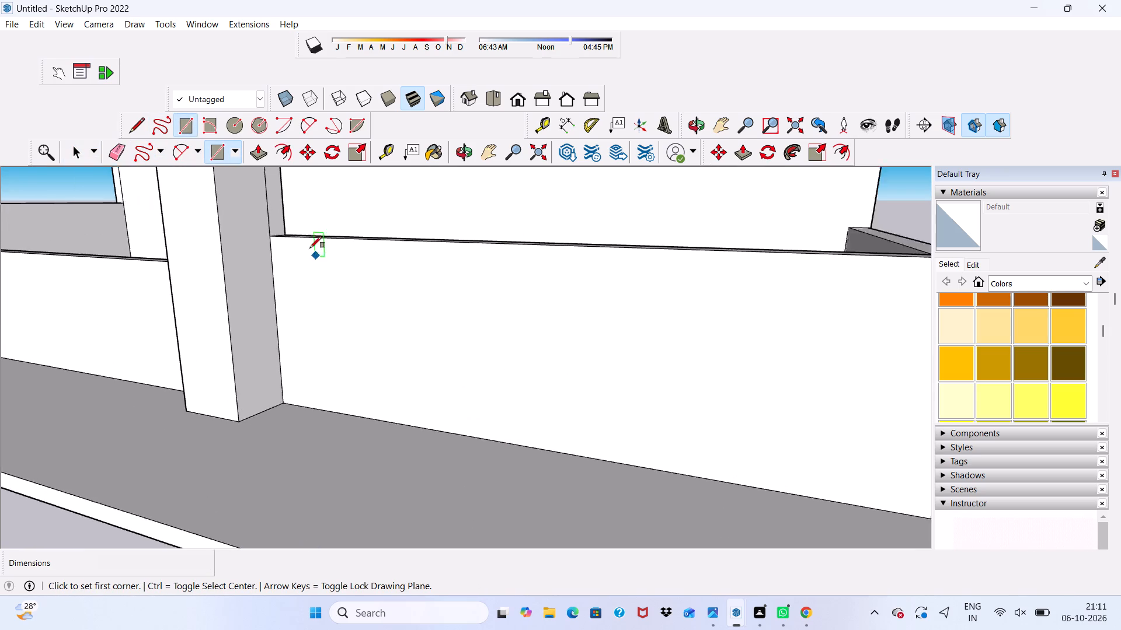
left_click(267, 240)
scroll(307, 284, "down", 2)
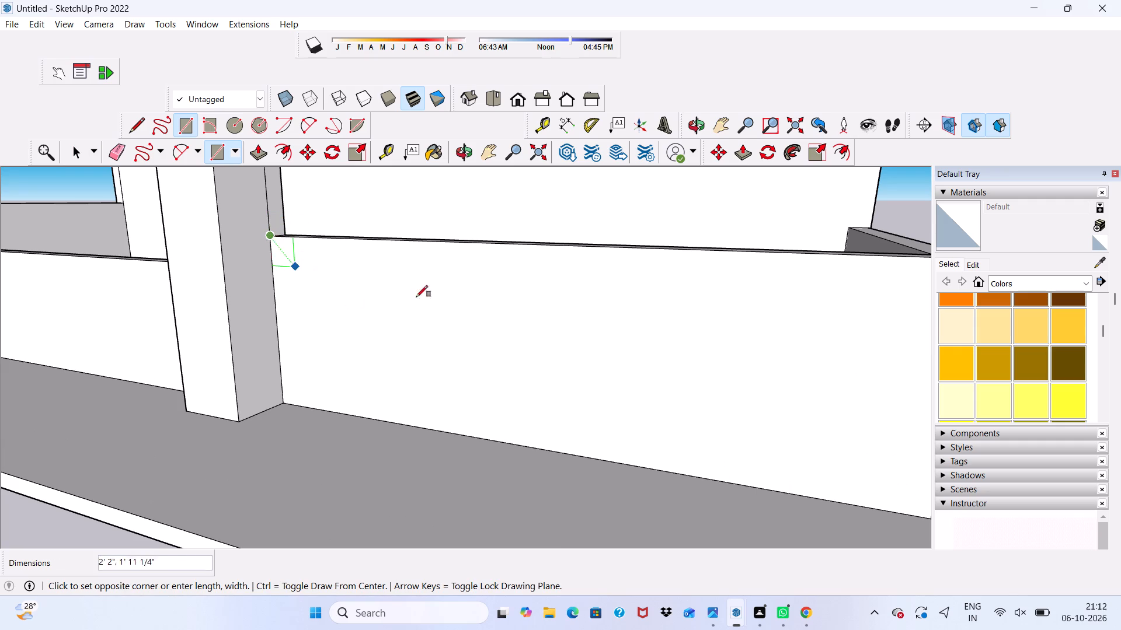
scroll(416, 297, "down", 8)
scroll(569, 300, "up", 3)
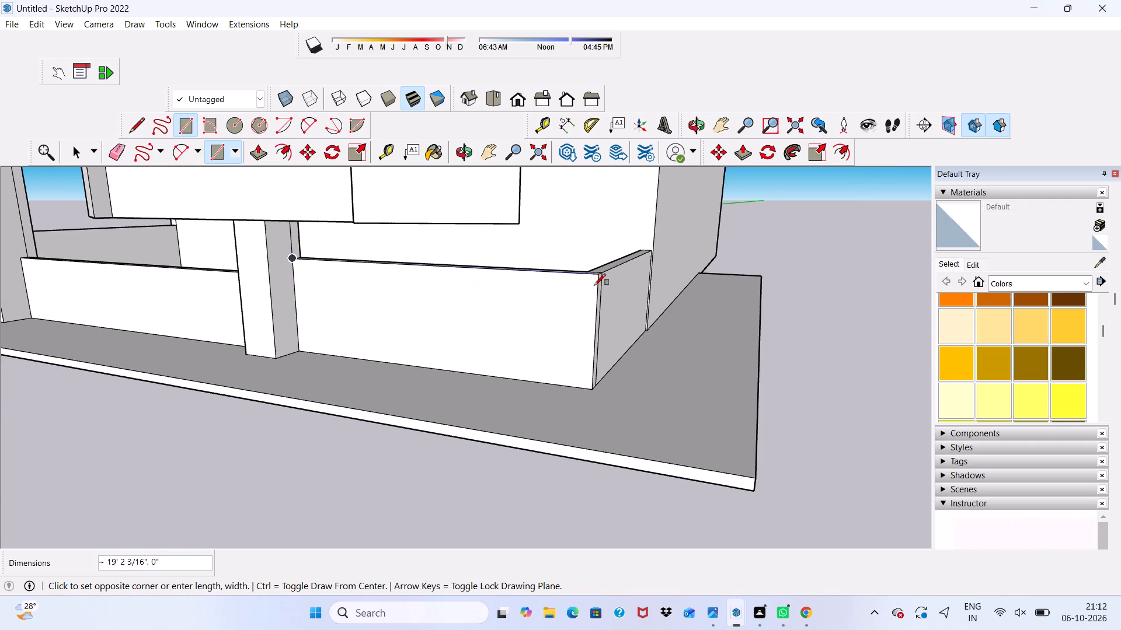
left_click(595, 284)
key("space")
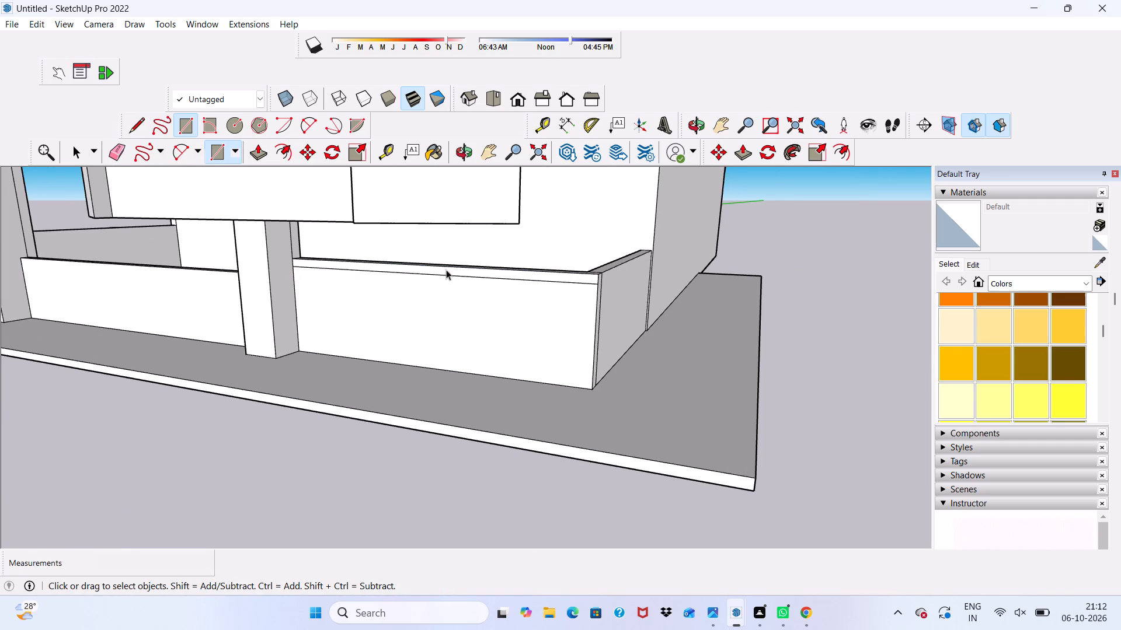
Copy the thin strip down the wall face by about 8 7/8" and array it with a multiplier of 15.
double_click(444, 271)
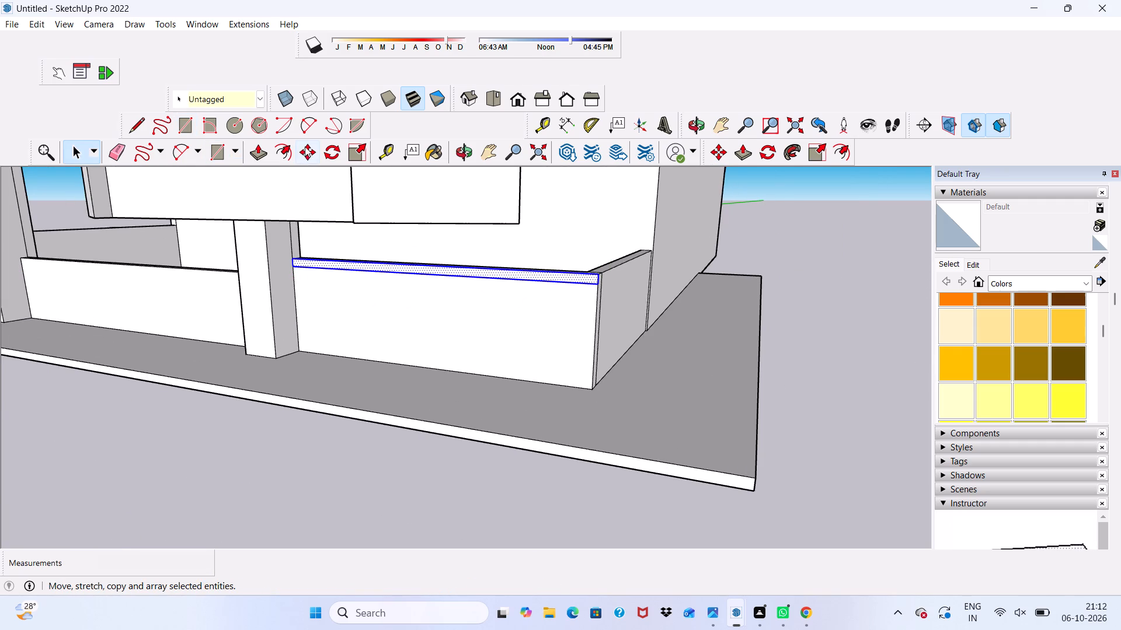
left_click(305, 146)
left_click(410, 268)
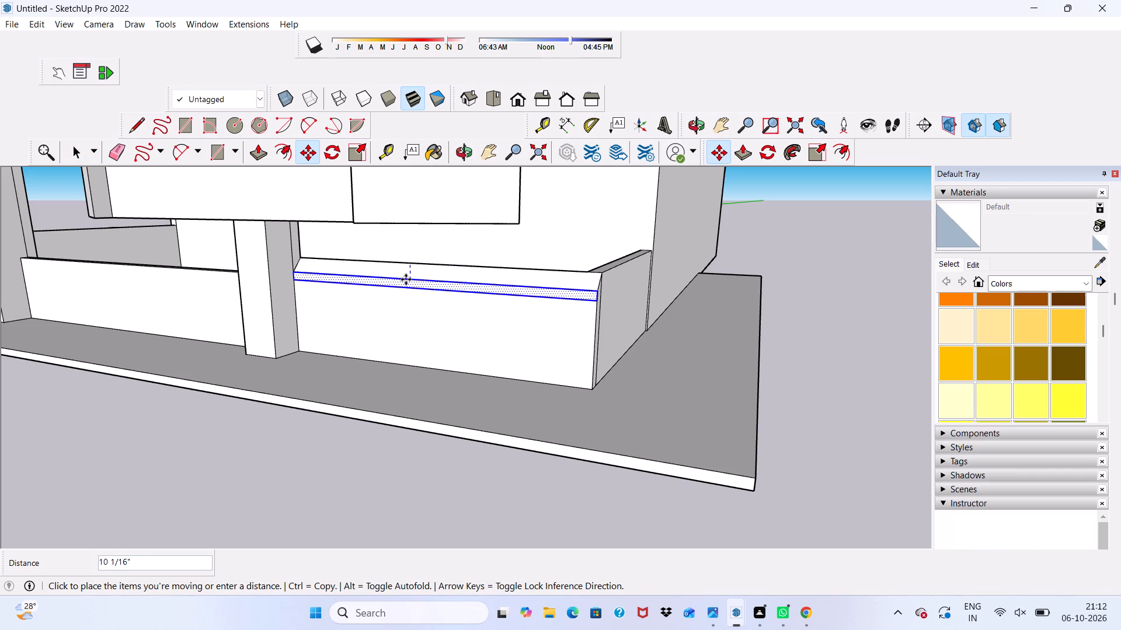
left_click(408, 278)
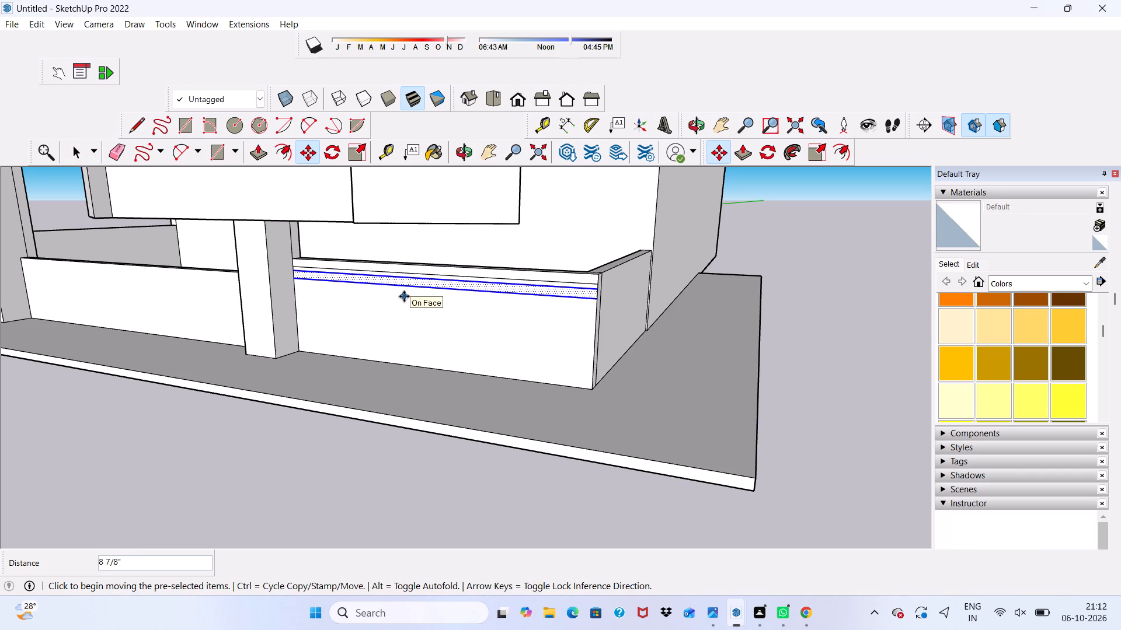
key("shift+asterisk")
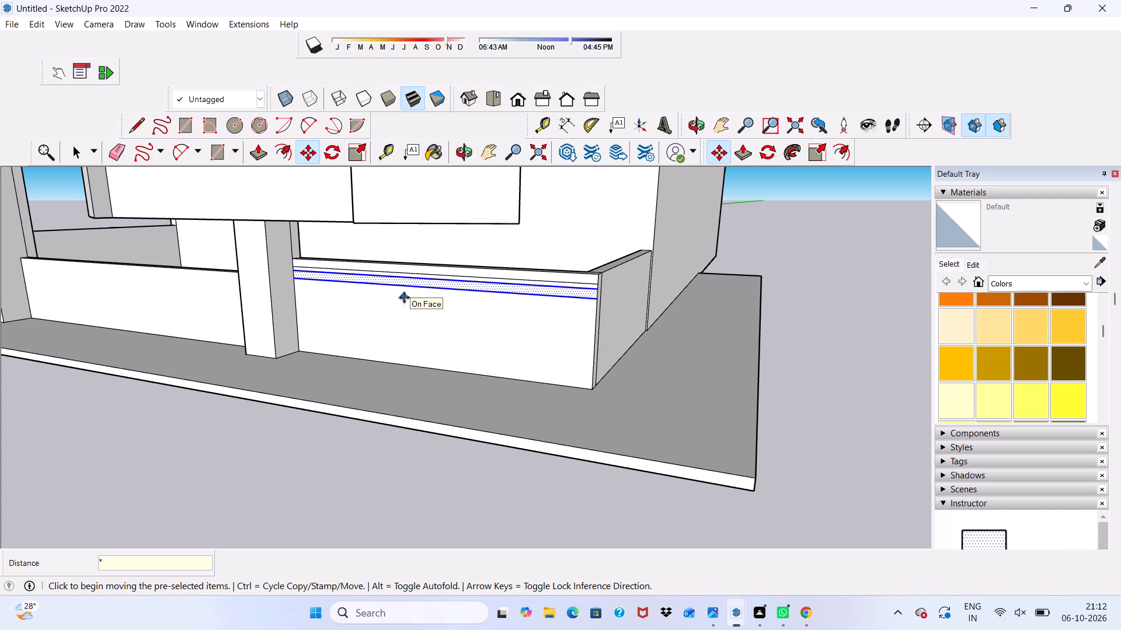
key("1")
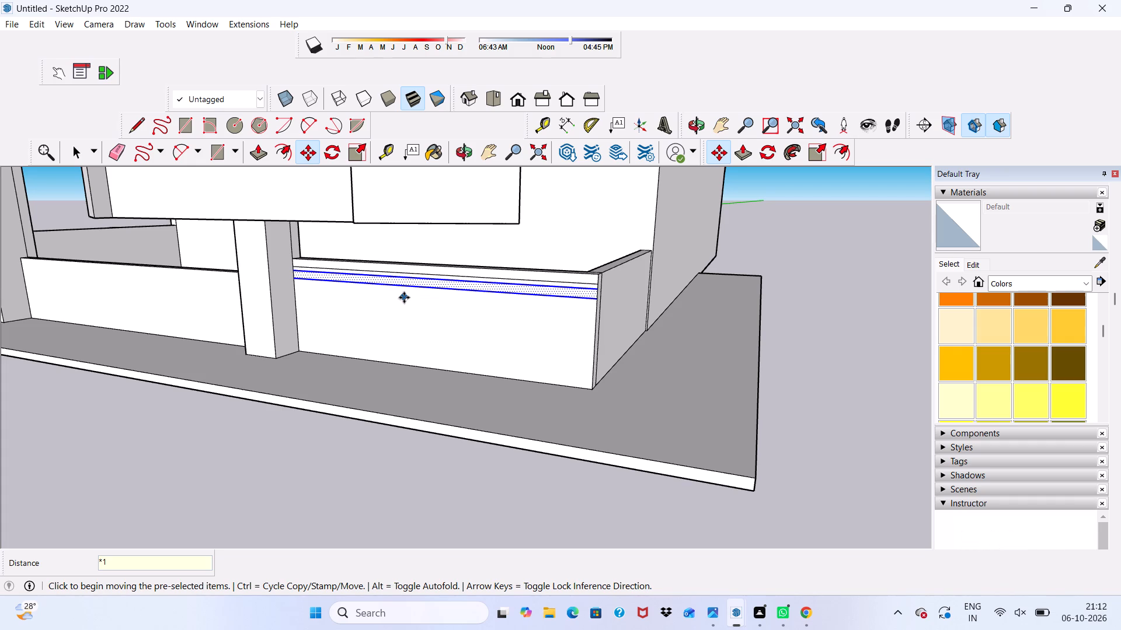
key("5")
key("Return")
Erase the stray short line beside the upper balcony, between its railing and the projecting window box.
scroll(403, 307, "down", 4)
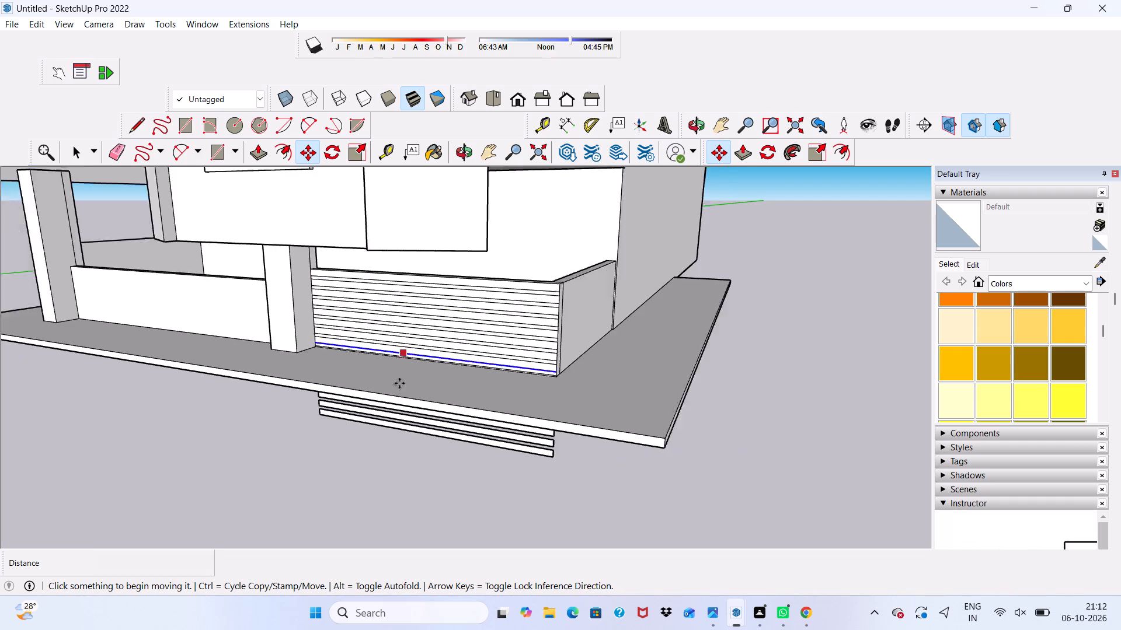
key("Right")
type("0")
key("space")
middle_click_drag(388, 391, 428, 285)
scroll(208, 180, "up", 2)
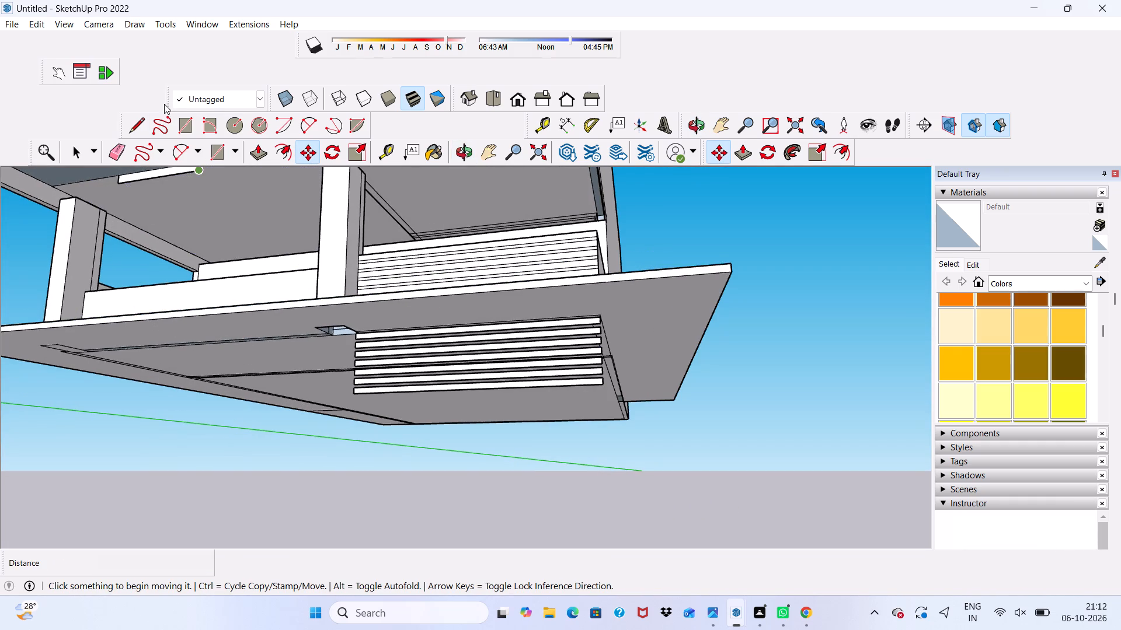
left_click(117, 157)
scroll(170, 250, "down", 1)
middle_click_drag(173, 271, 169, 254)
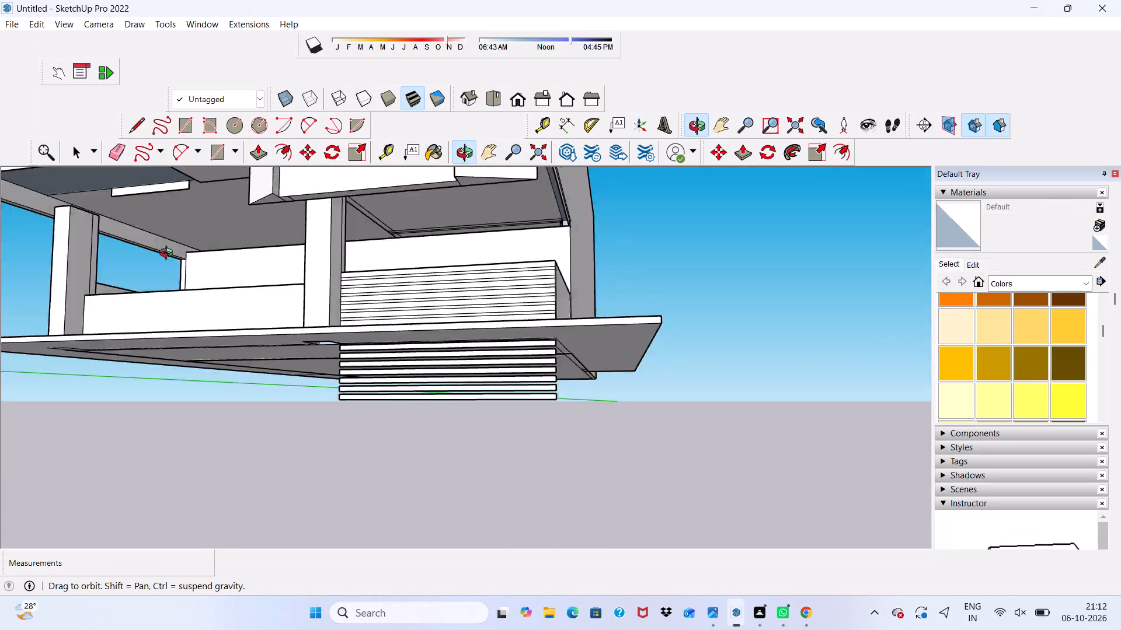
middle_click_drag(169, 254, 165, 245)
scroll(157, 212, "up", 1)
scroll(157, 212, "down", 1)
scroll(157, 207, "up", 2)
left_click(158, 181)
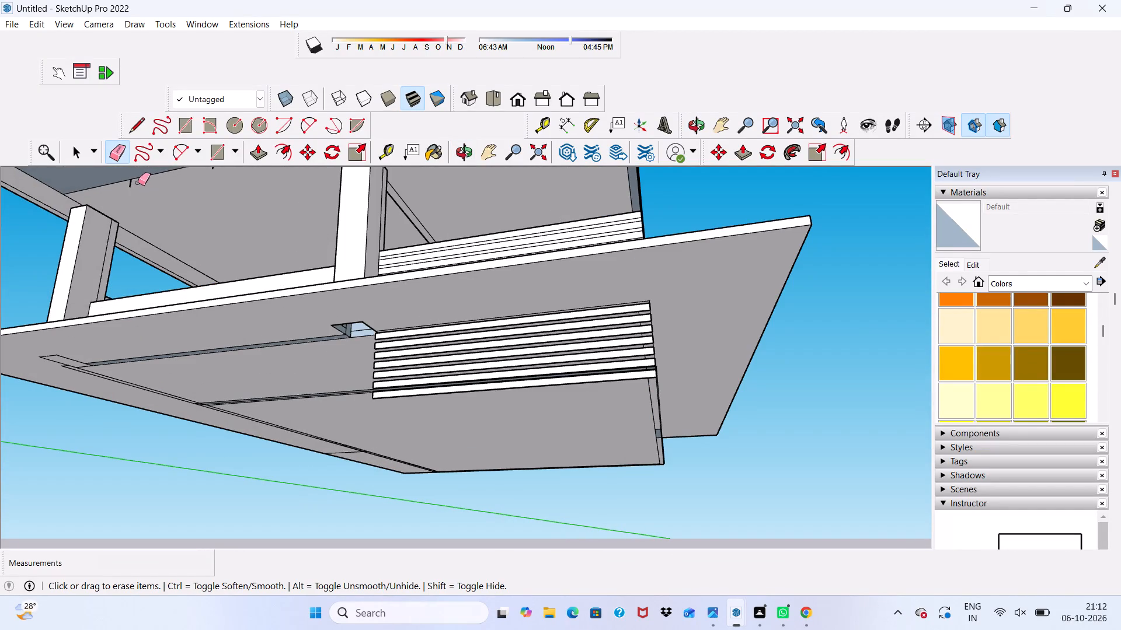
left_click(133, 183)
scroll(190, 186, "up", 3)
scroll(225, 194, "down", 2)
scroll(228, 214, "up", 1)
scroll(232, 223, "down", 6)
scroll(232, 192, "up", 3)
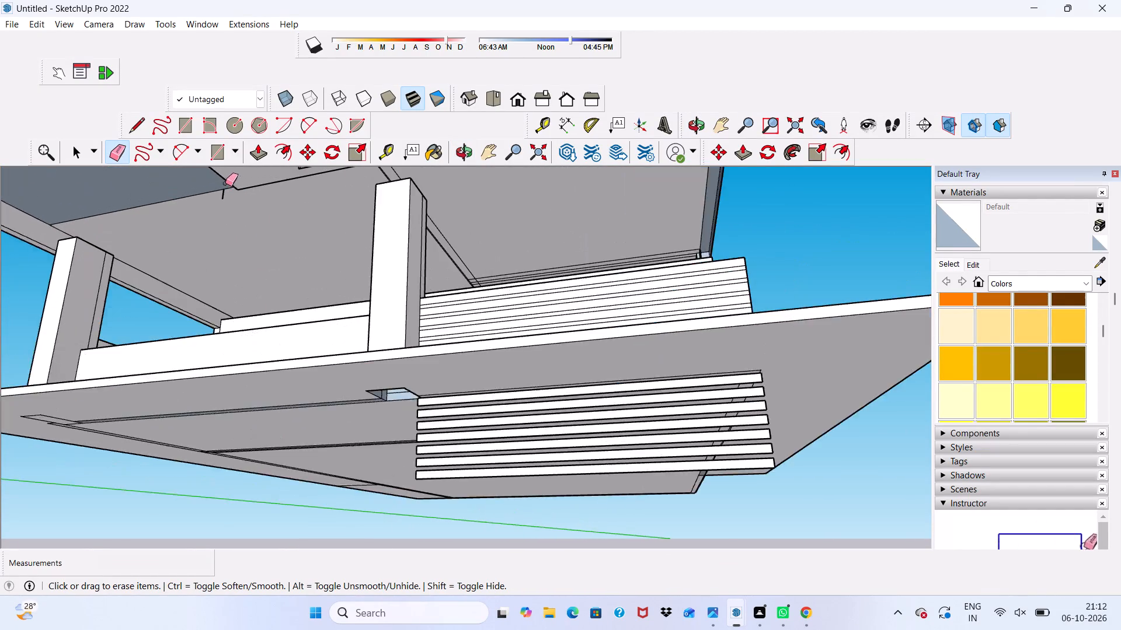
scroll(225, 183, "up", 5)
left_click_drag(221, 197, 228, 197)
Erase the surplus strip copies that hang below the floor slab.
scroll(202, 218, "down", 8)
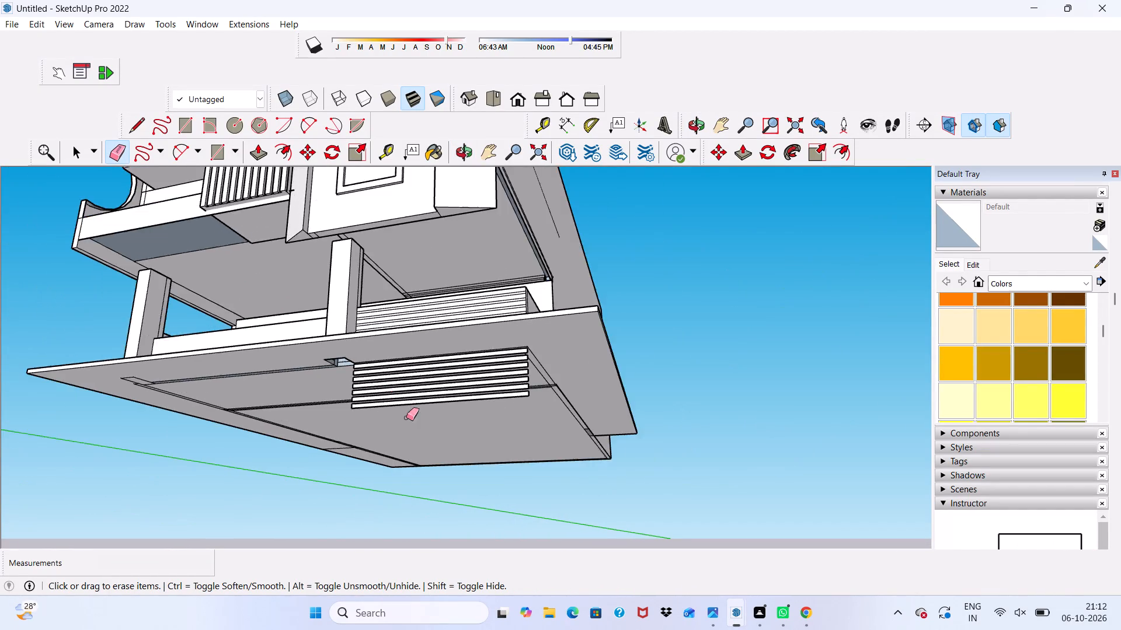
scroll(406, 418, "up", 7)
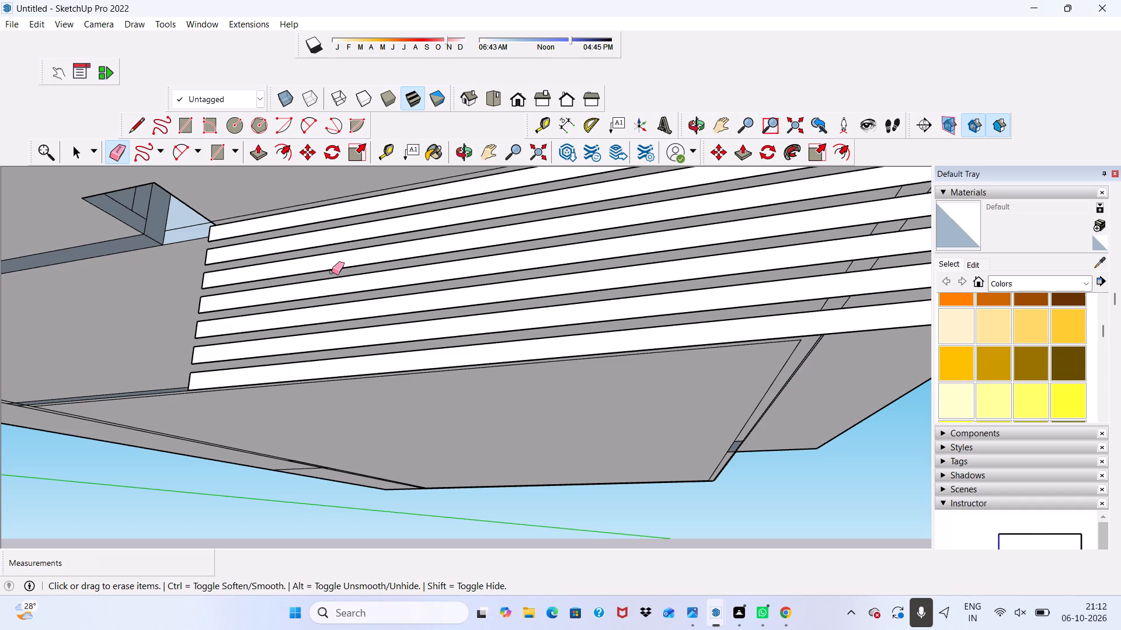
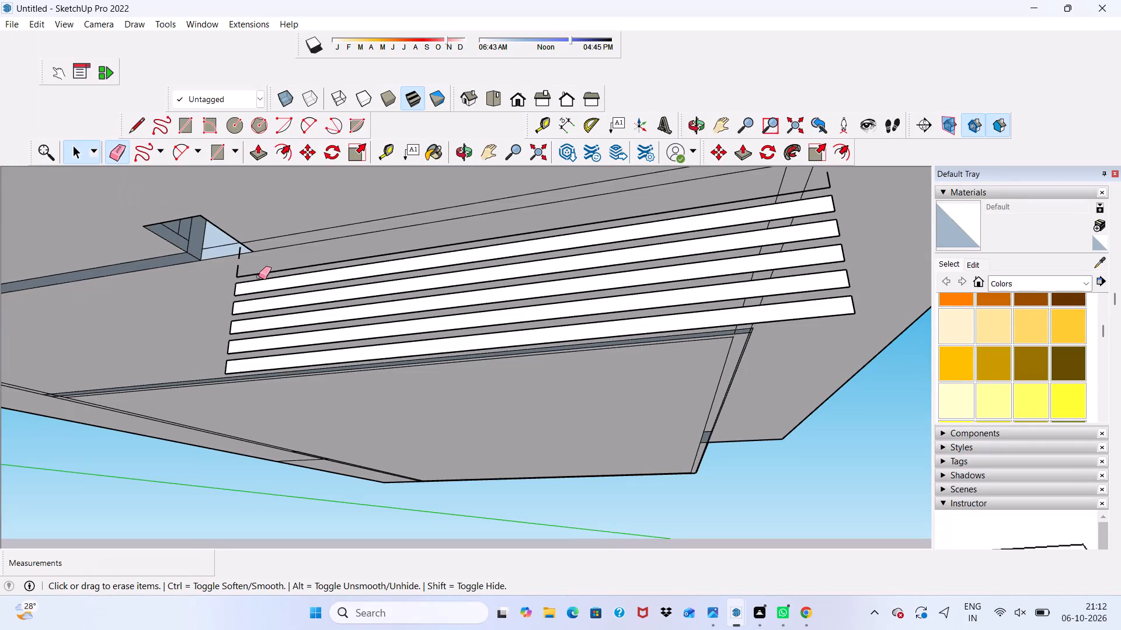
Erase the remaining strip copies and the loose strip edge that hang below the floor slab.
left_click_drag(306, 265, 305, 275)
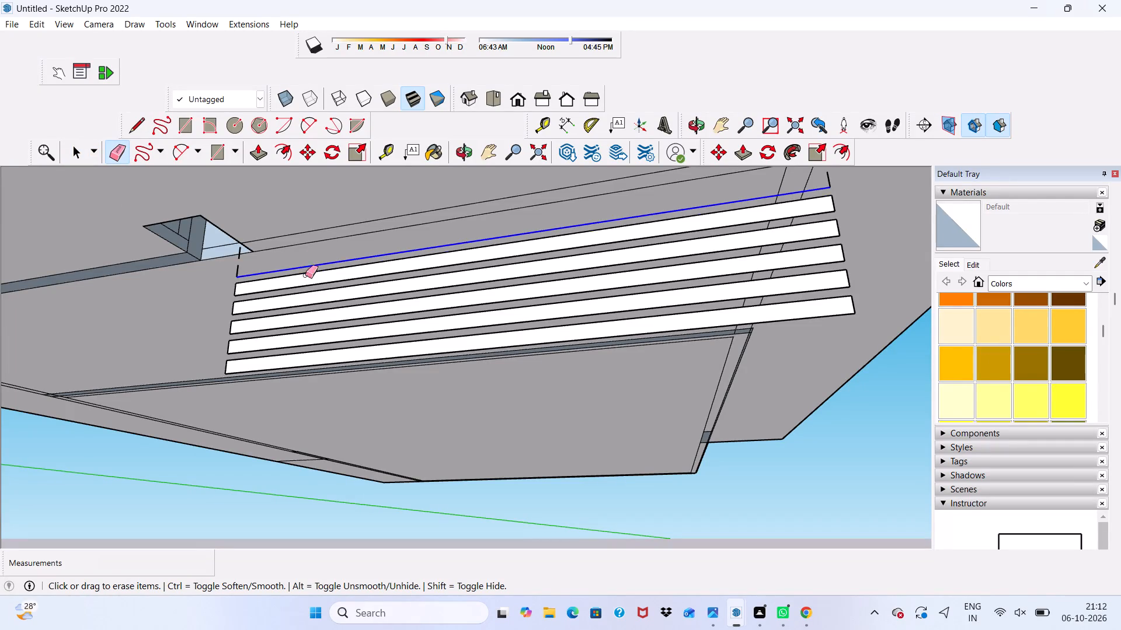
left_click_drag(305, 275, 303, 362)
scroll(260, 279, "up", 1)
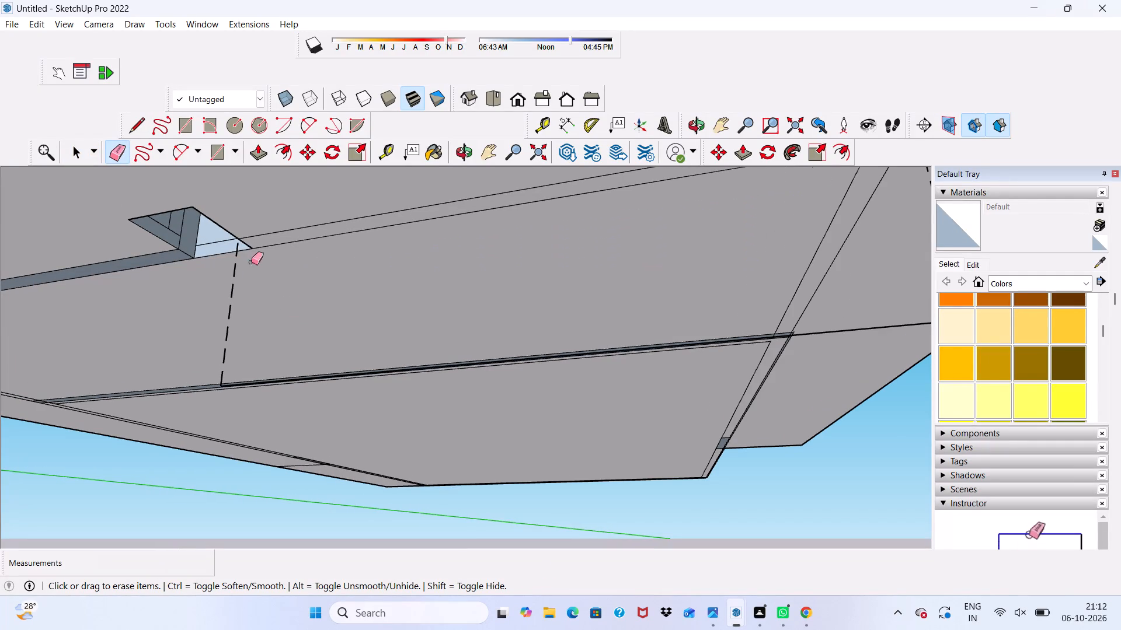
Erase the short leftover vertical edges below the slab, beside the triangular opening in its underside.
left_click_drag(237, 268, 228, 306)
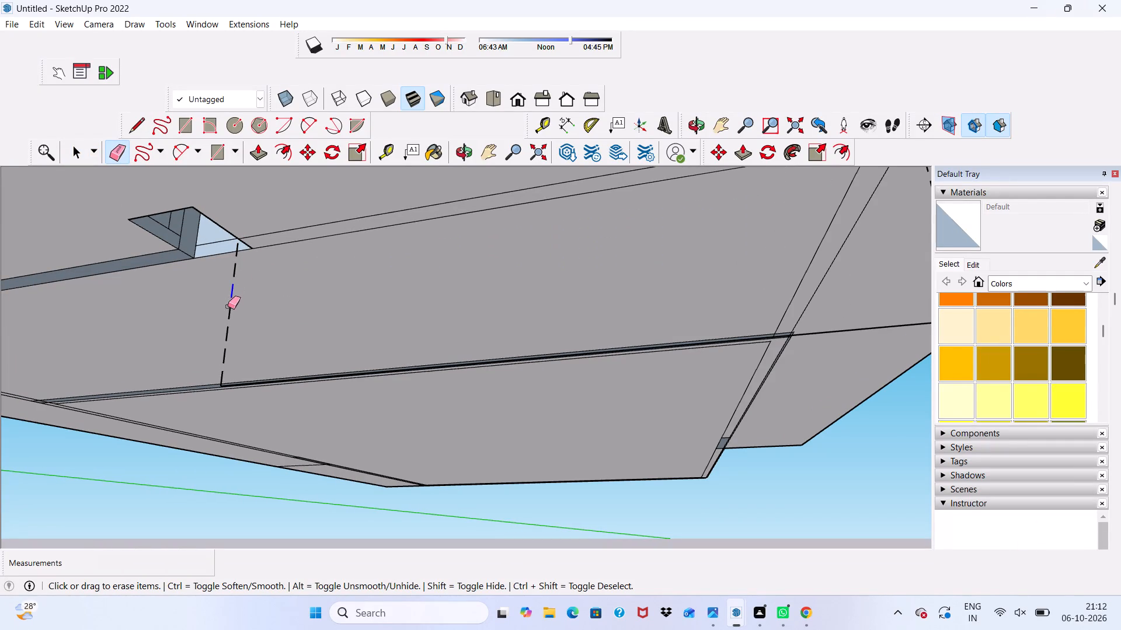
left_click_drag(228, 306, 222, 380)
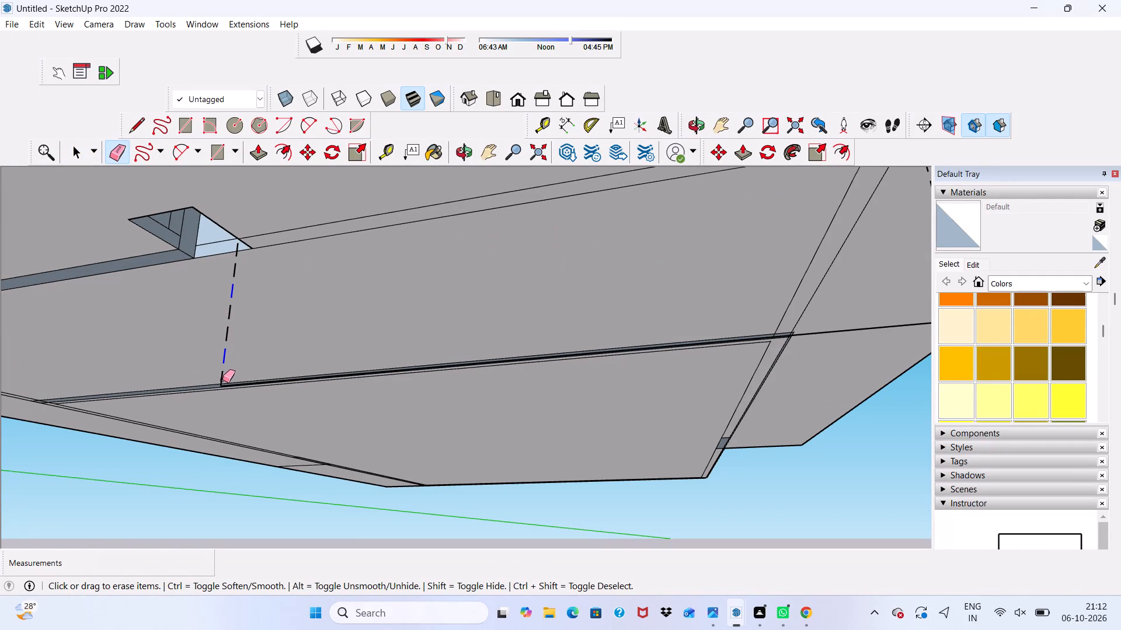
left_click_drag(222, 380, 221, 380)
left_click_drag(227, 310, 230, 331)
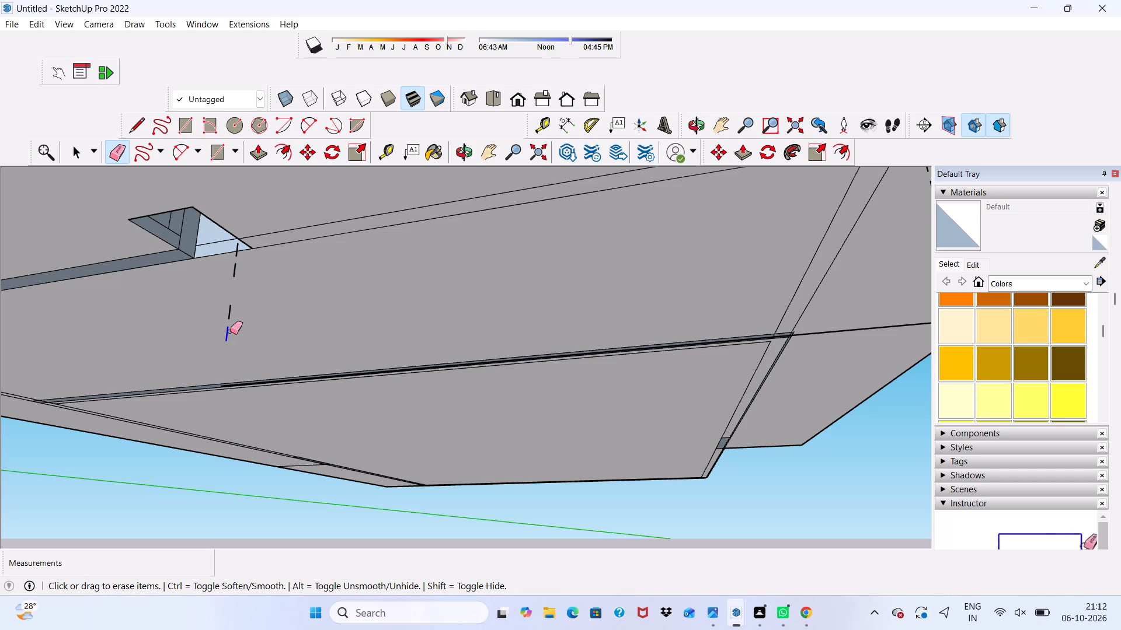
left_click_drag(230, 313, 231, 300)
left_click_drag(228, 268, 238, 269)
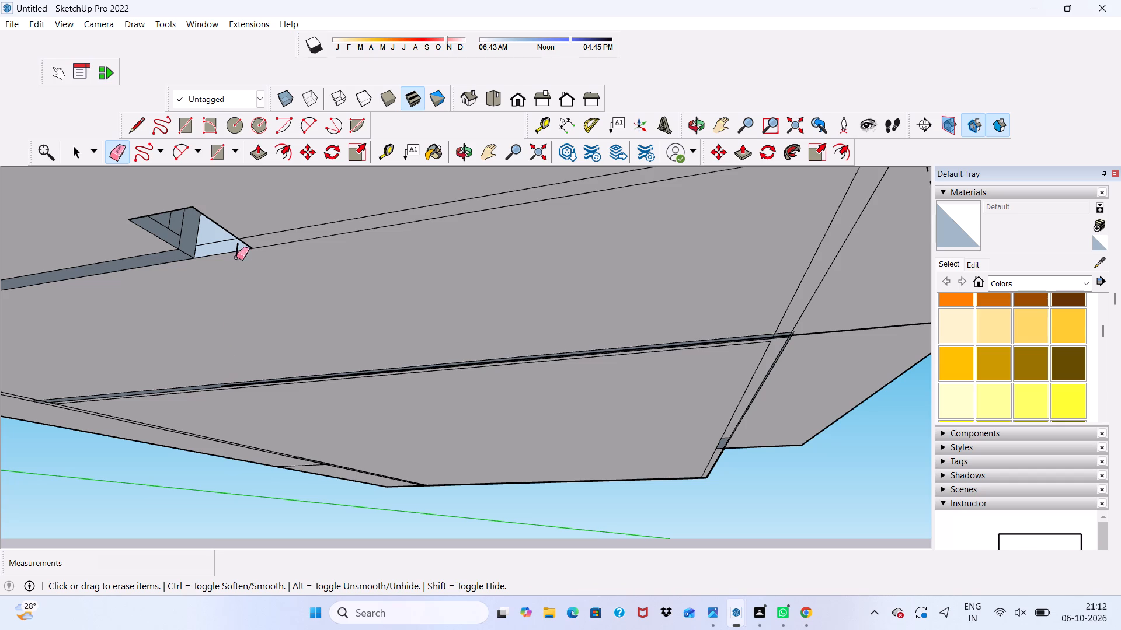
left_click(235, 249)
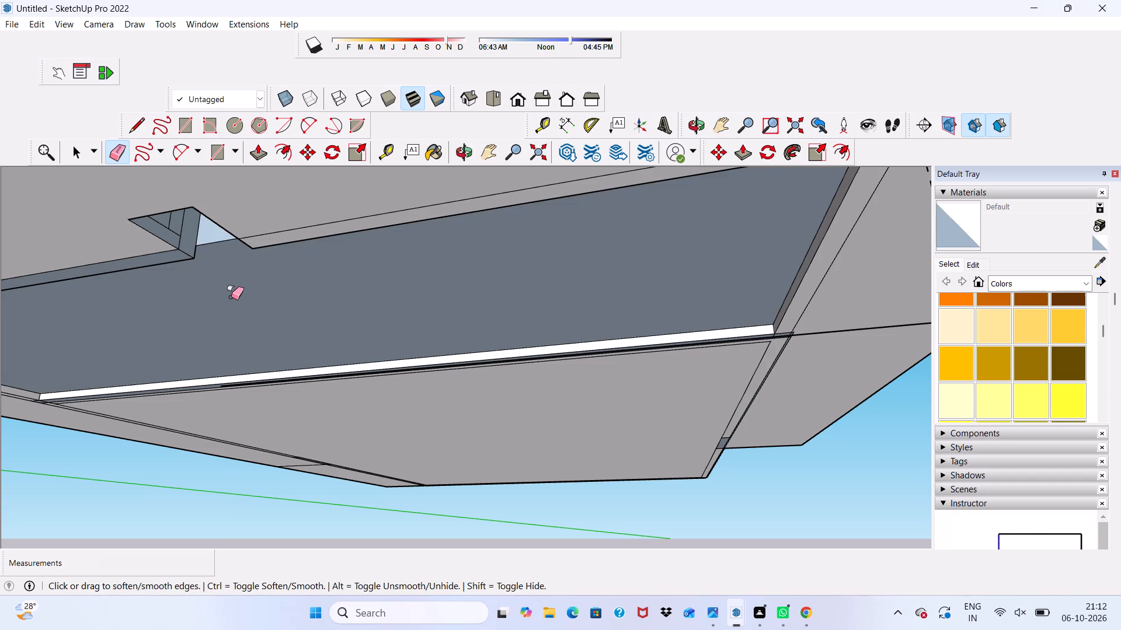
key("ctrl+z")
scroll(250, 216, "up", 4)
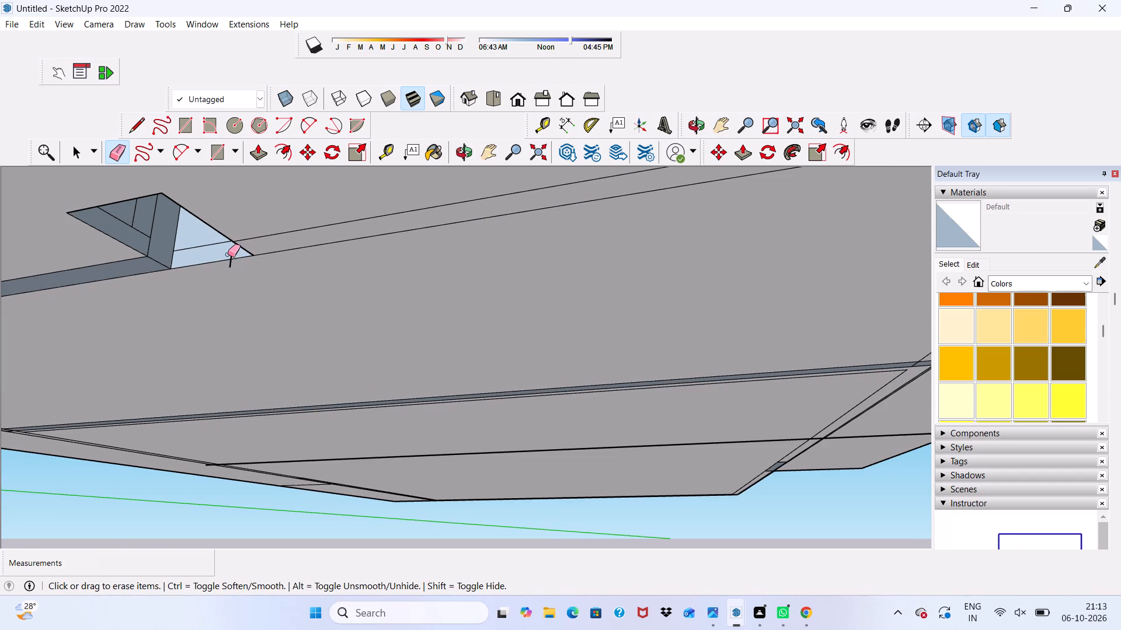
left_click(232, 254)
Erase the long leftover line and the short vertical edges at the far end of the former strips below the slab.
scroll(165, 324, "down", 2)
scroll(149, 362, "up", 1)
scroll(150, 380, "down", 3)
scroll(155, 393, "up", 1)
scroll(155, 393, "down", 5)
middle_click_drag(215, 370, 245, 370)
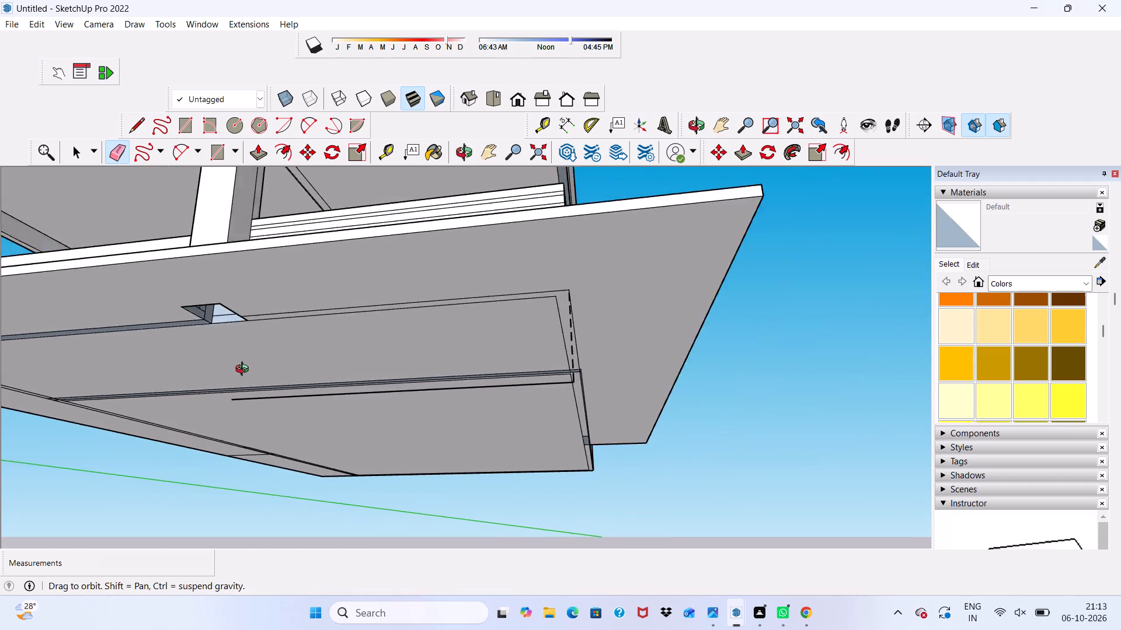
middle_click_drag(245, 370, 259, 392)
scroll(378, 417, "up", 2)
left_click_drag(404, 470, 404, 476)
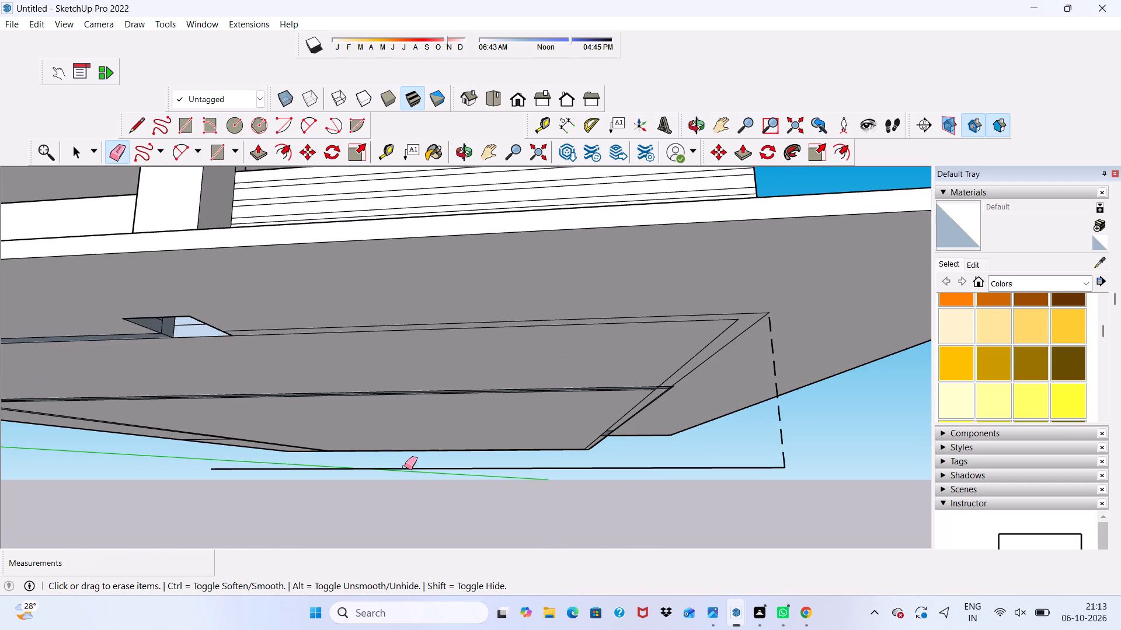
left_click(405, 467)
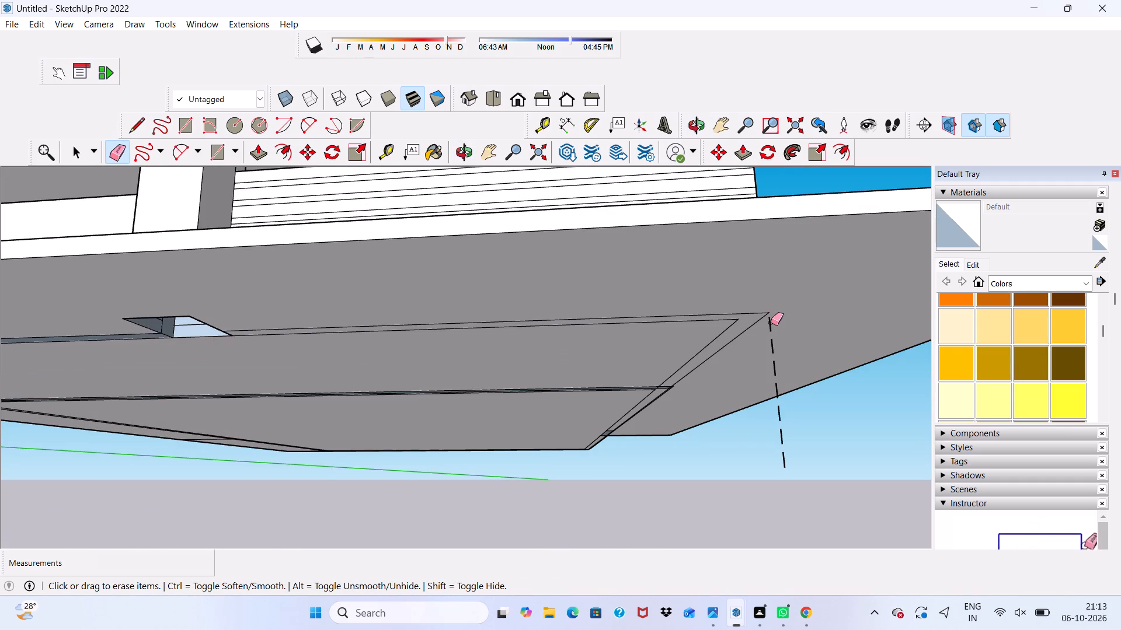
left_click_drag(771, 323, 779, 424)
key("ctrl+z")
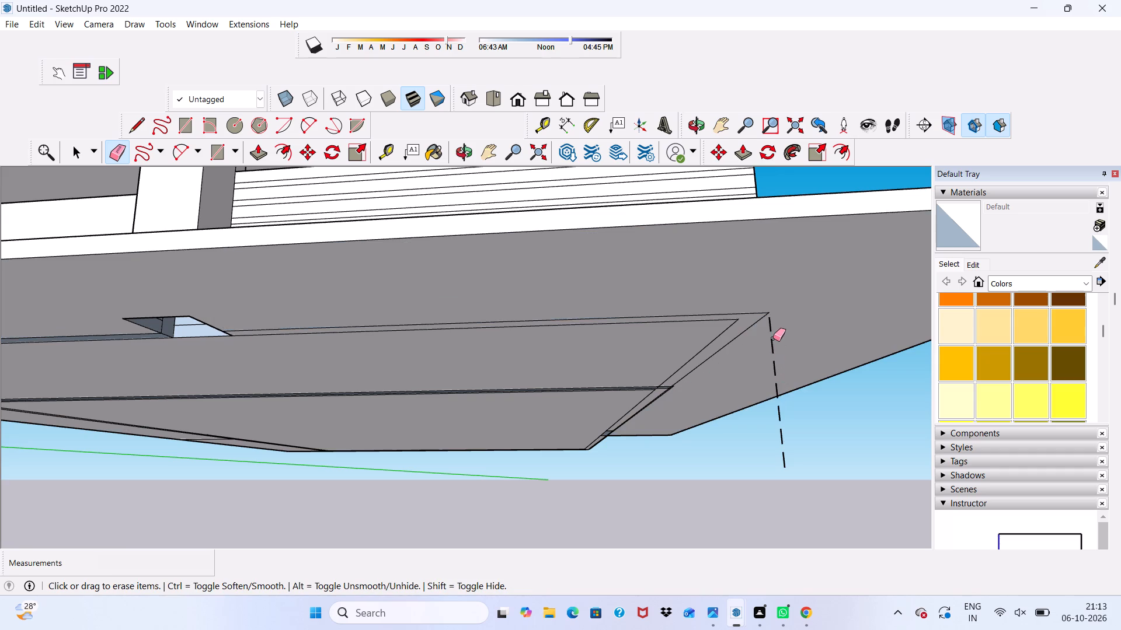
left_click(772, 324)
left_click_drag(772, 340, 772, 349)
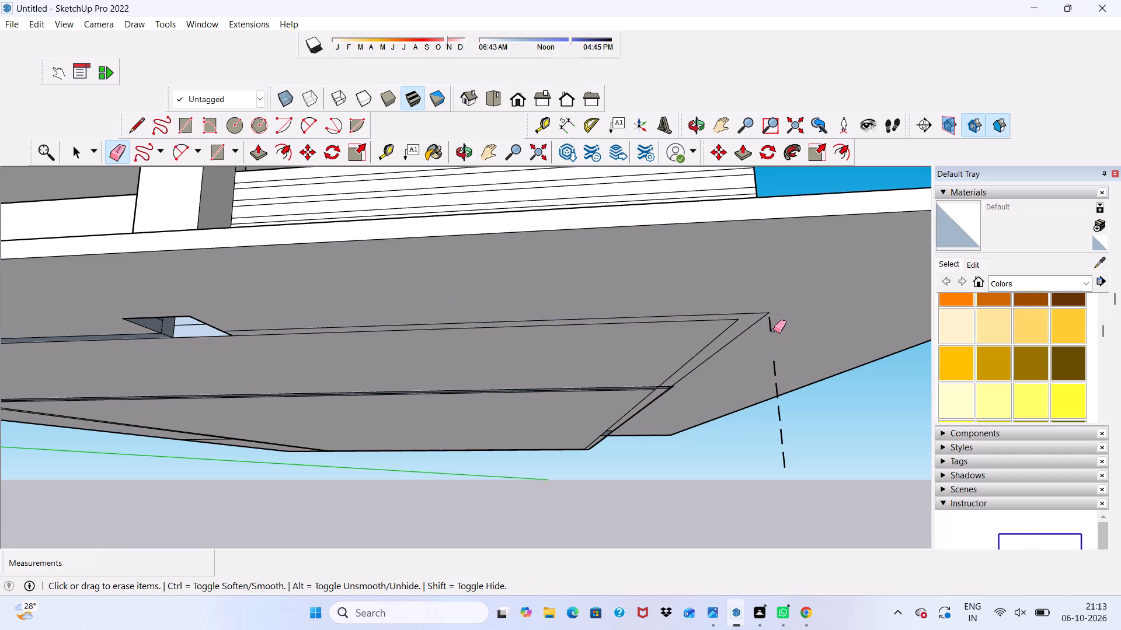
left_click(774, 327)
left_click(772, 326)
scroll(785, 356, "up", 2)
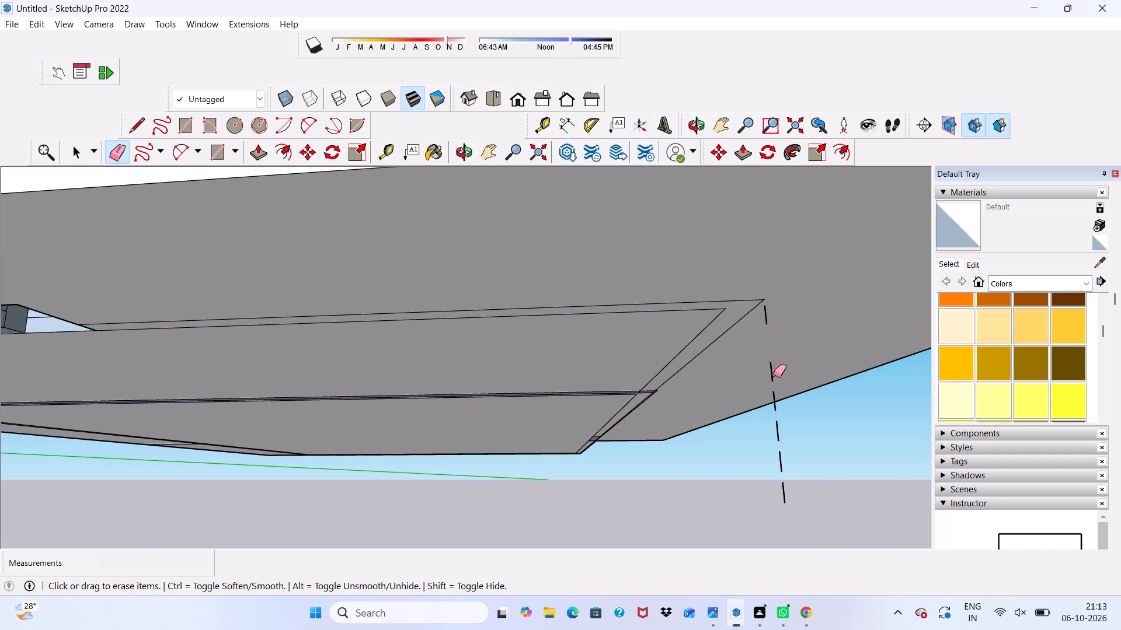
left_click(774, 374)
left_click(772, 382)
left_click_drag(772, 406, 777, 416)
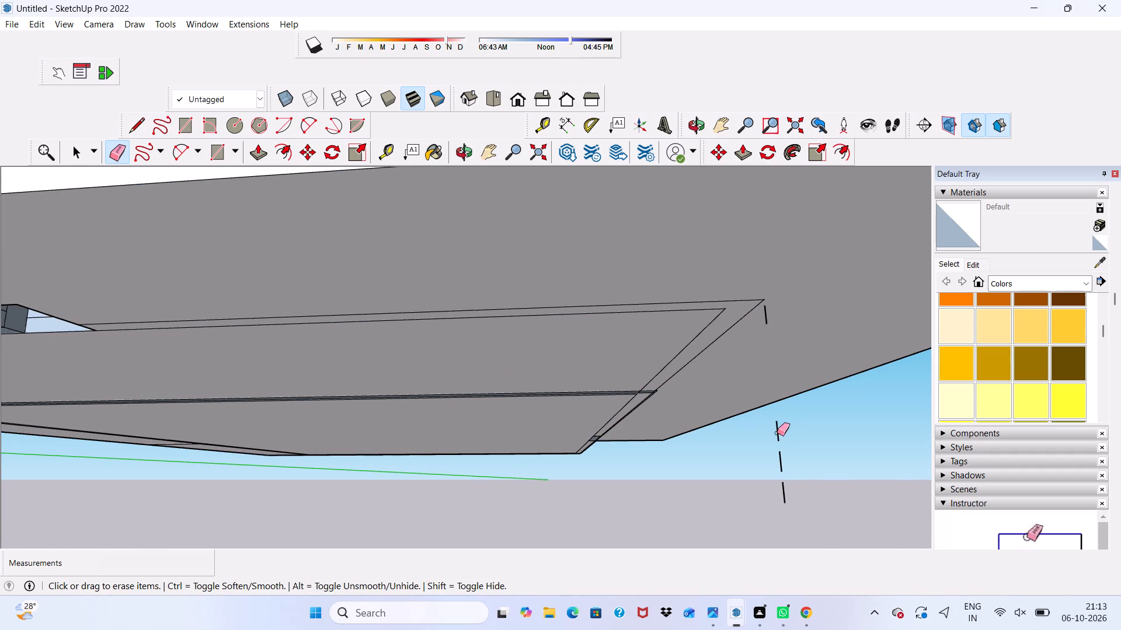
left_click_drag(777, 433, 780, 438)
left_click_drag(781, 466, 784, 475)
left_click(784, 492)
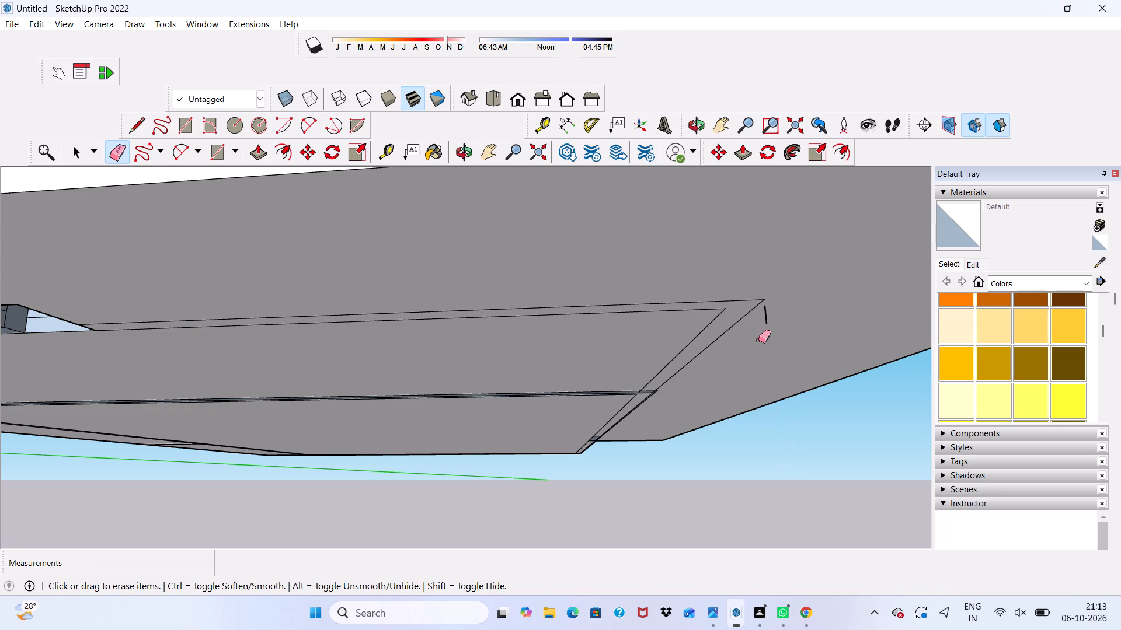
left_click(765, 311)
scroll(750, 342, "down", 3)
Draw a vertical rectangle about 8 1/8" wide and 5' 11" tall down the middle of the striped corner wall's outer face.
key("space")
scroll(495, 305, "down", 2)
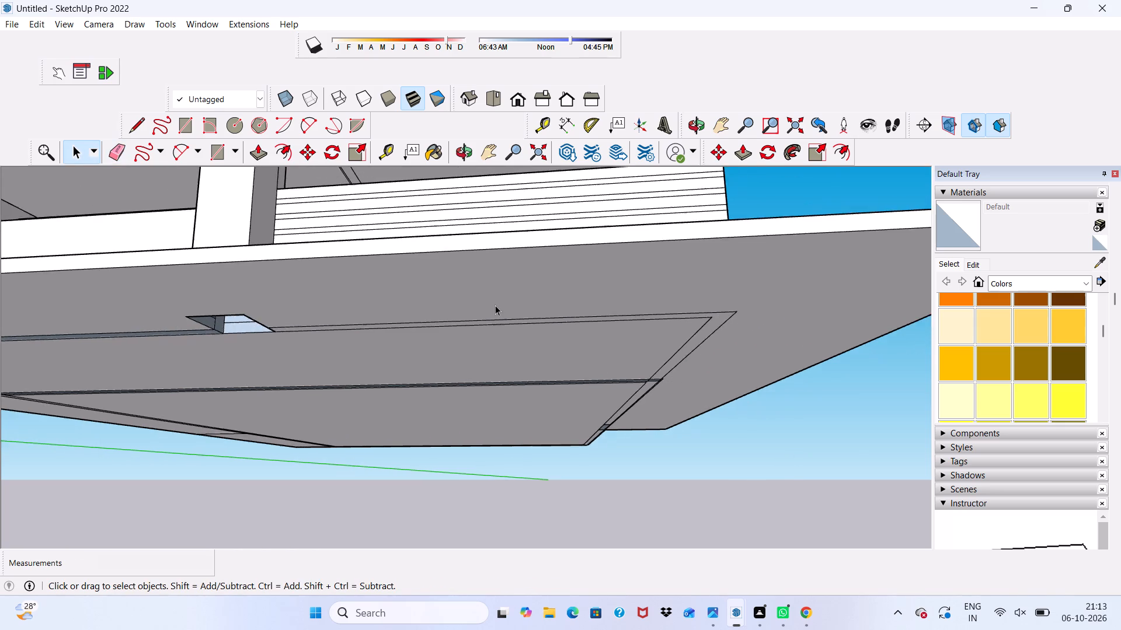
middle_click_drag(495, 304, 498, 420)
key("0")
scroll(415, 321, "down", 9)
key("Right")
key("0")
key("0")
middle_click_drag(384, 288, 384, 296)
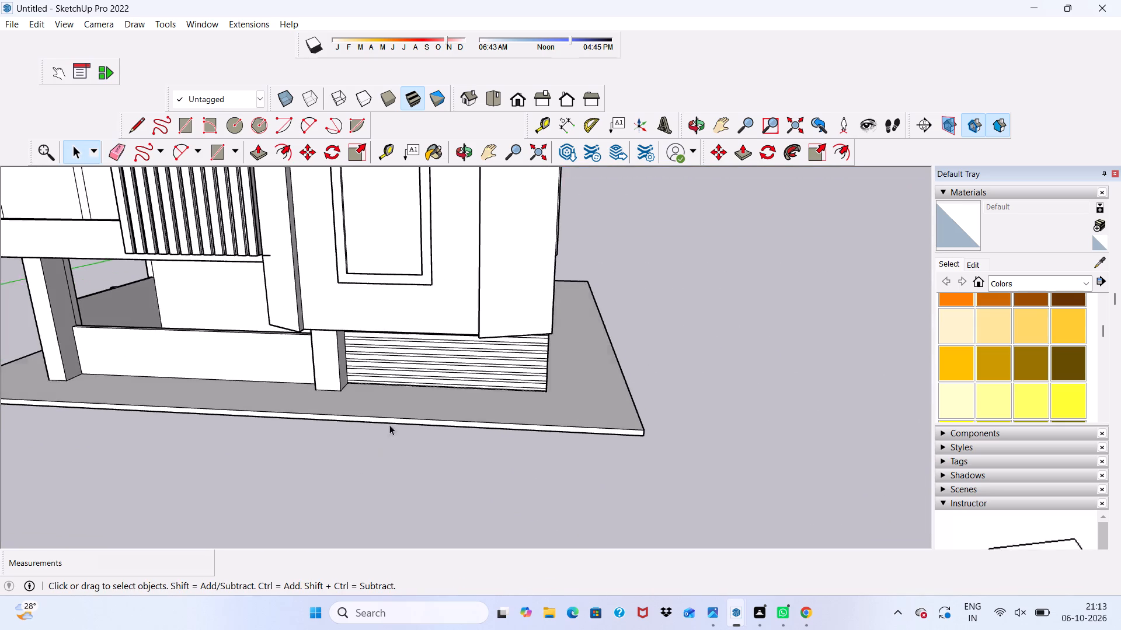
scroll(399, 391, "up", 4)
key("0")
middle_click_drag(438, 355, 453, 256)
scroll(454, 254, "up", 4)
middle_click_drag(459, 256, 466, 268)
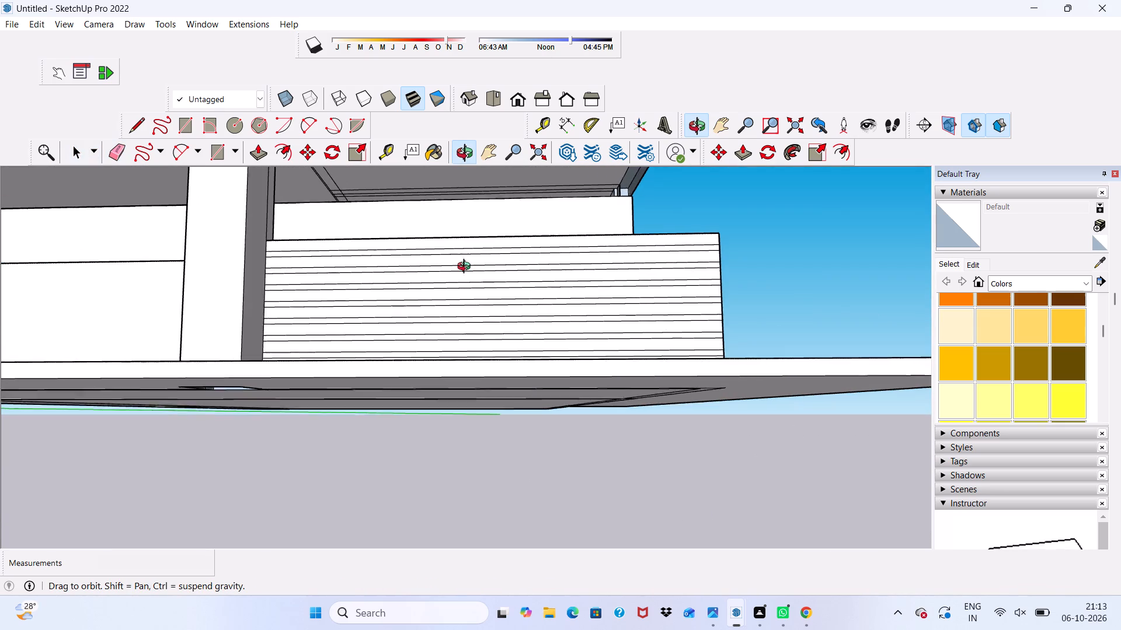
middle_click_drag(466, 268, 474, 295)
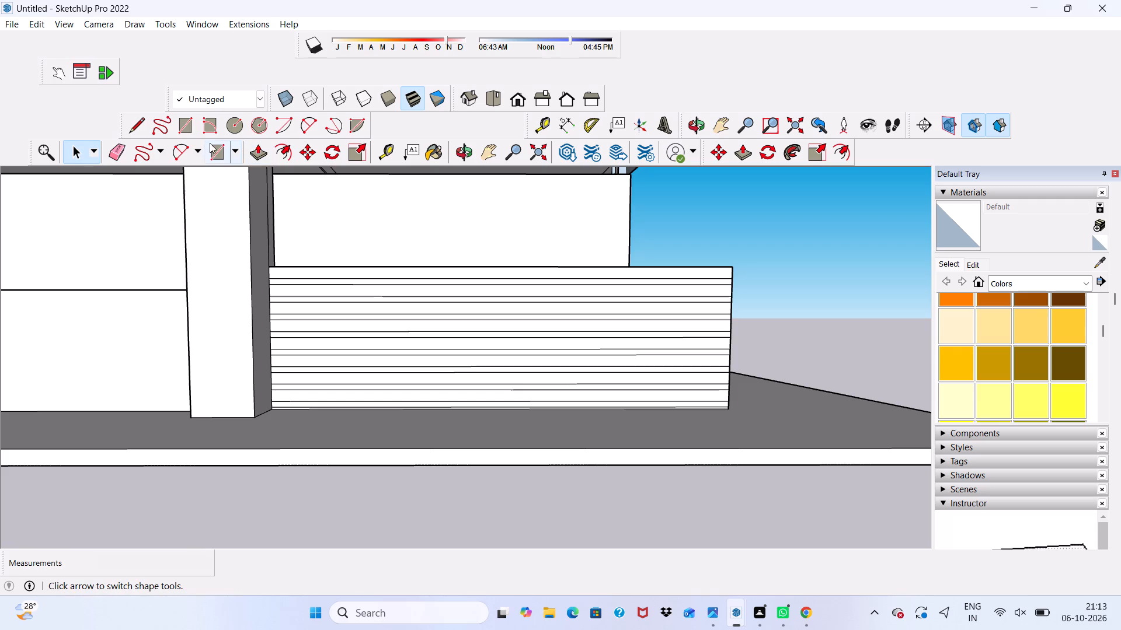
left_click_drag(213, 143, 213, 149)
scroll(438, 250, "up", 2)
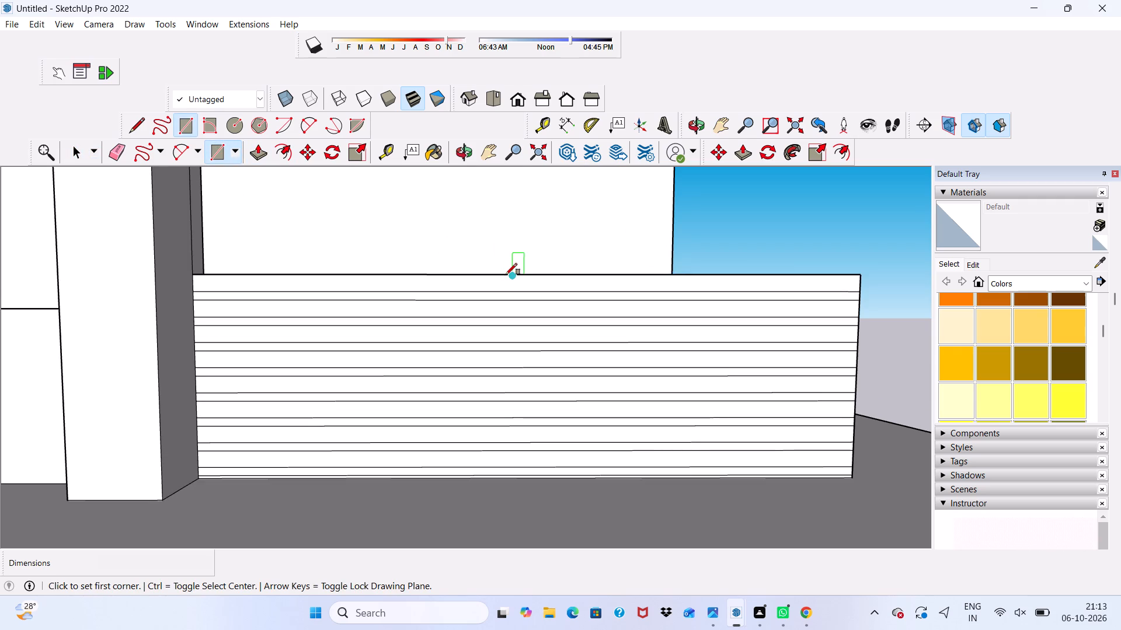
left_click(506, 275)
scroll(411, 312, "down", 4)
scroll(511, 402, "up", 1)
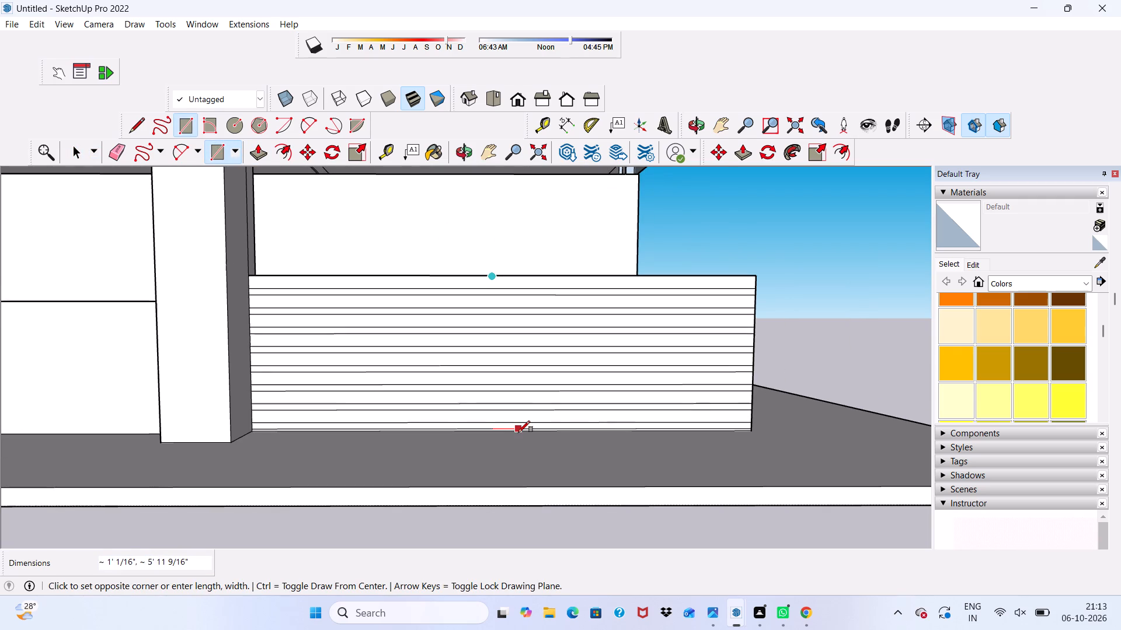
left_click(520, 429)
key("0")
scroll(499, 296, "up", 3)
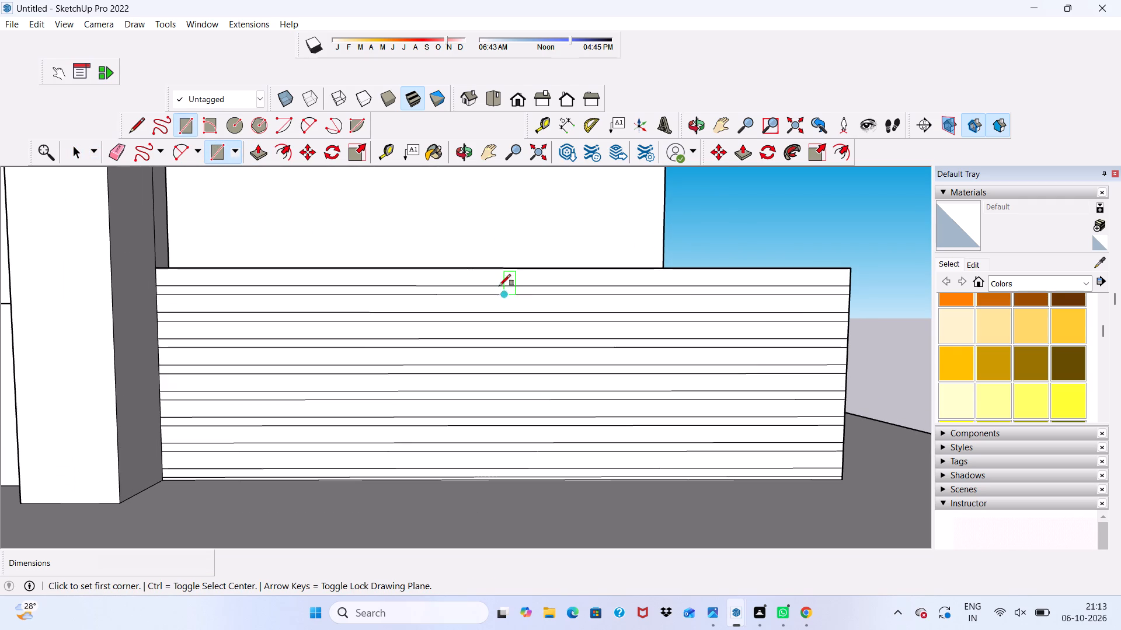
left_click(499, 268)
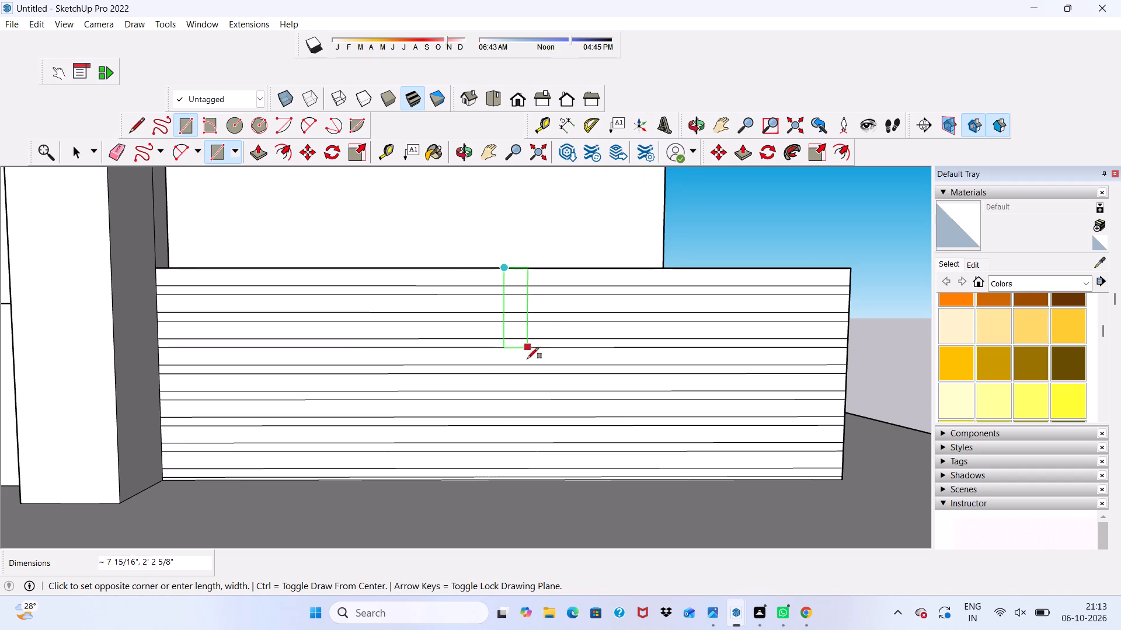
left_click(523, 475)
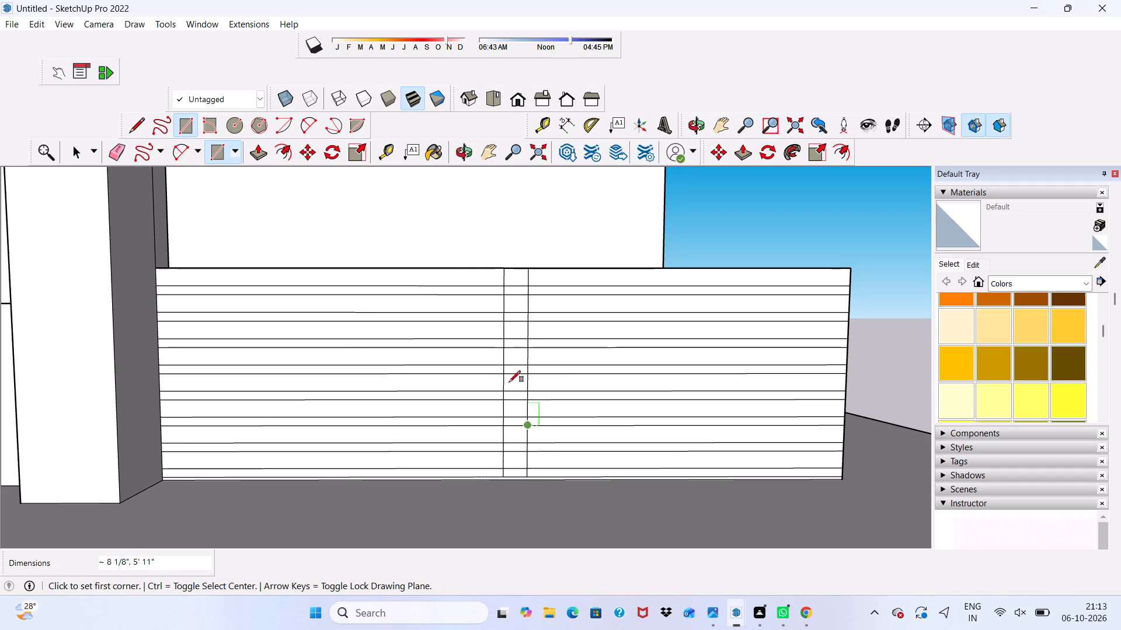
Push/Pull the topmost cell of the vertical rectangle 6" outward from the corner wall.
key("space")
left_click(512, 279)
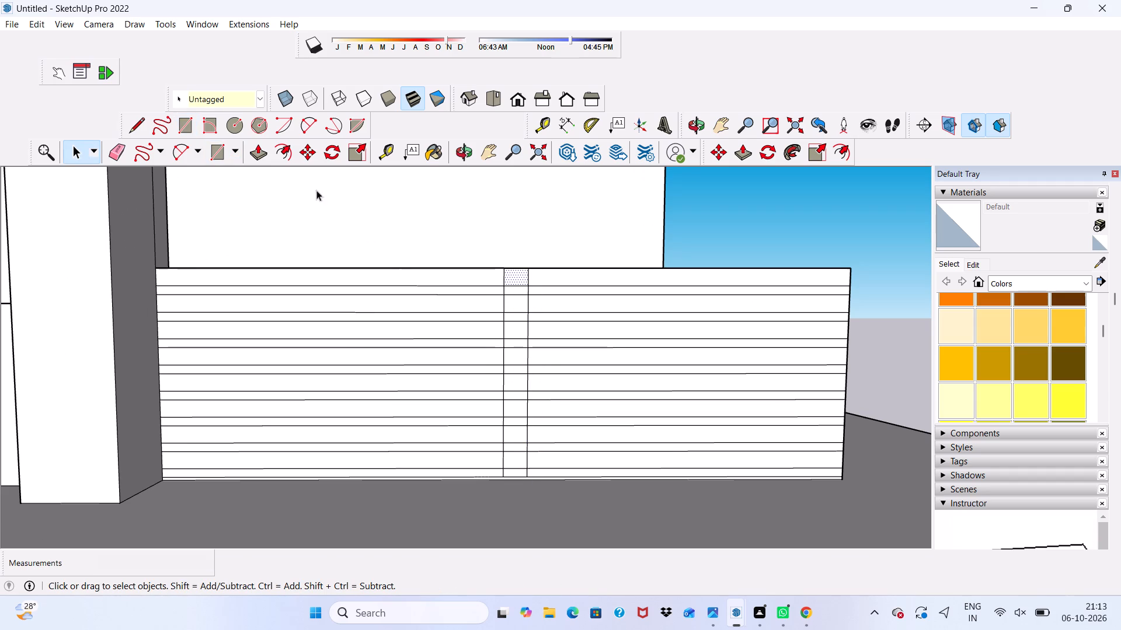
left_click(257, 149)
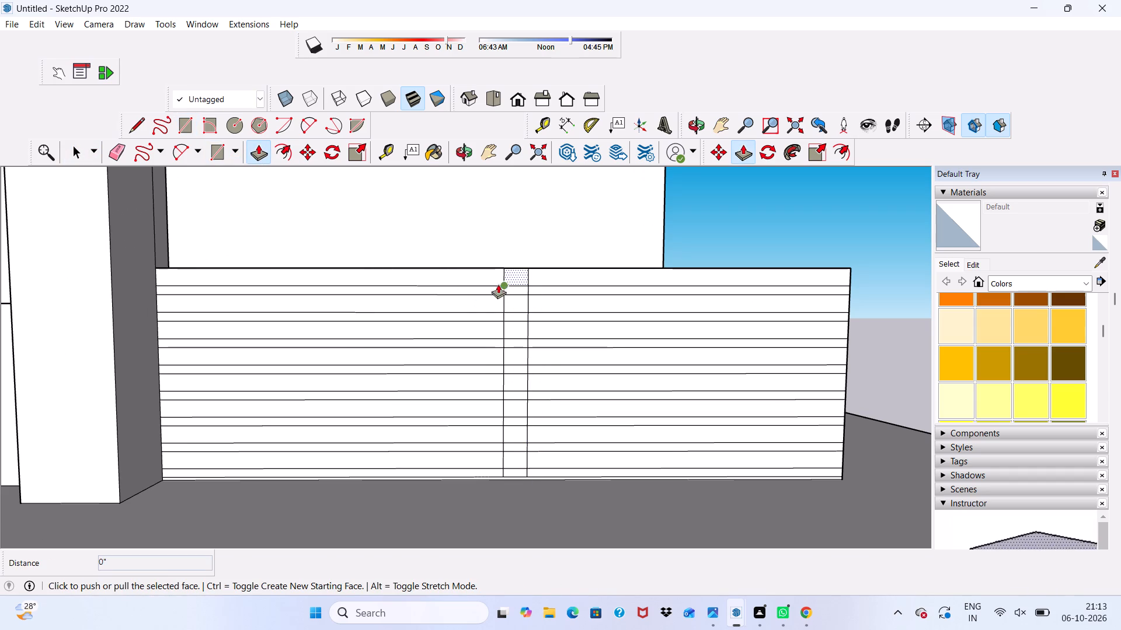
left_click(506, 267)
key("0")
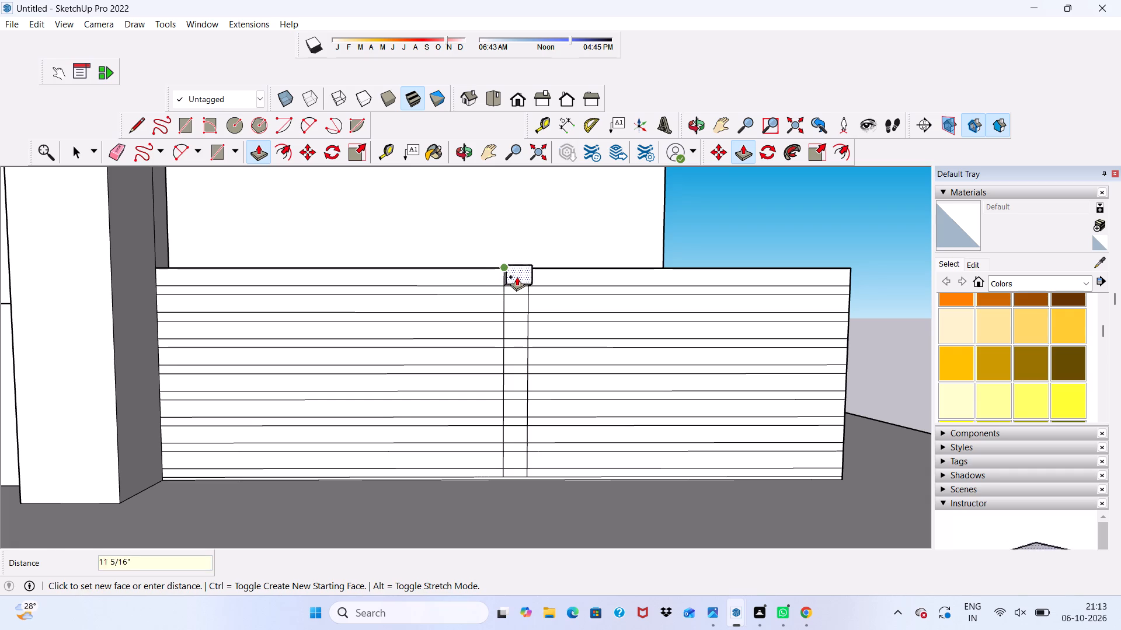
scroll(517, 276, "up", 2)
key("6")
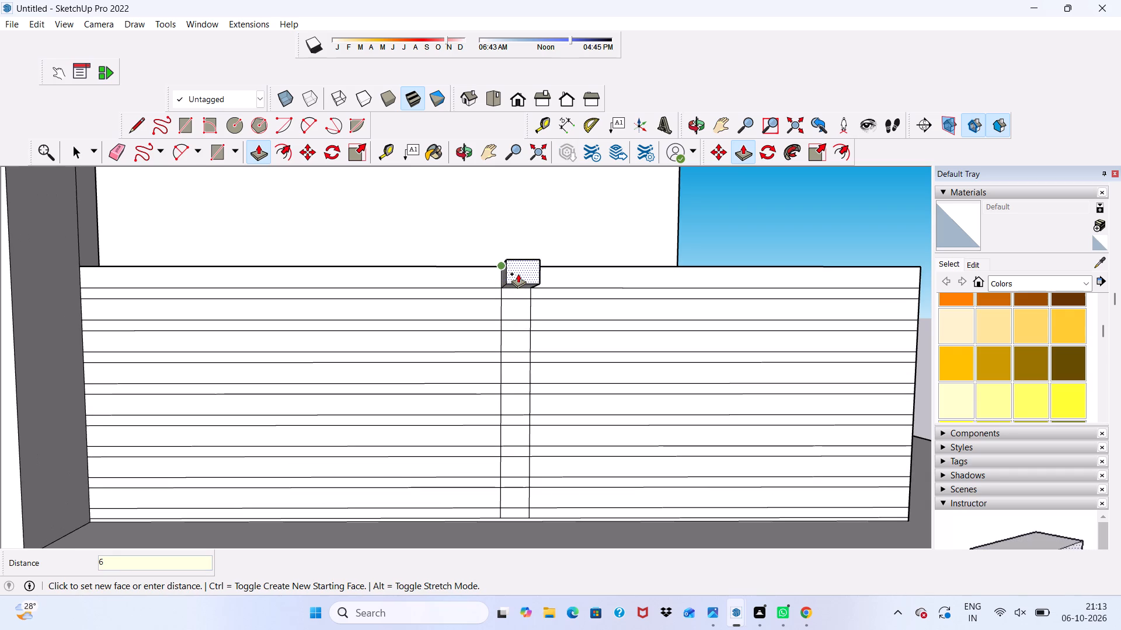
key("shift+quotedbl")
key("Return")
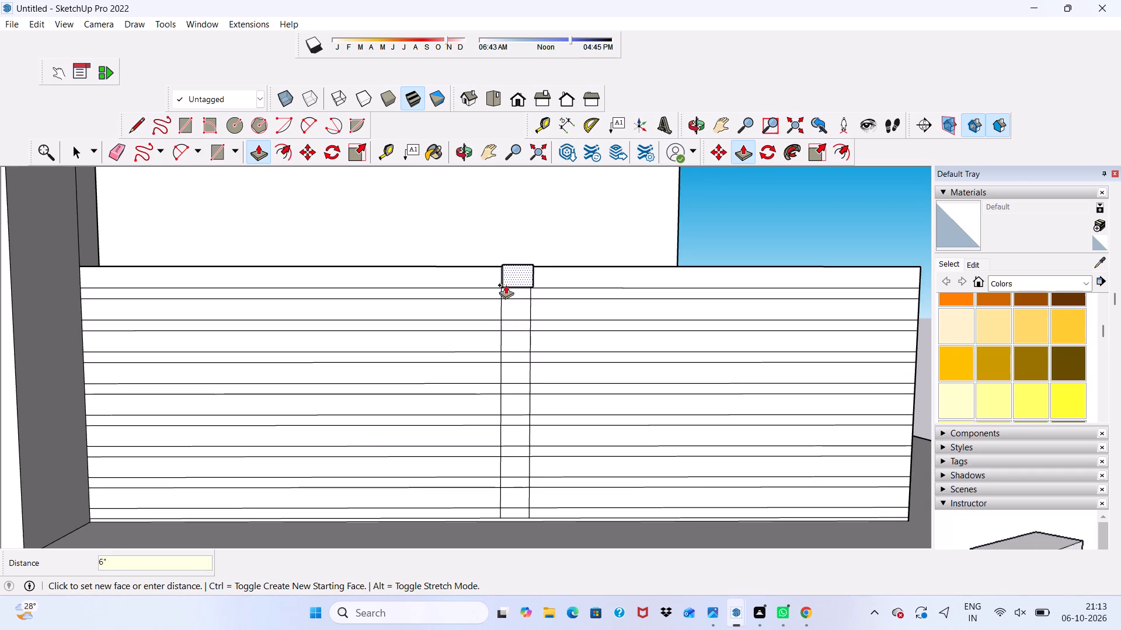
key("0")
Push/Pull the underside of the projecting block about 5' 5" down to the floor slab, forming a full-height pier.
middle_click_drag(513, 303, 503, 226)
scroll(513, 297, "up", 3)
scroll(514, 298, "down", 1)
scroll(514, 297, "up", 2)
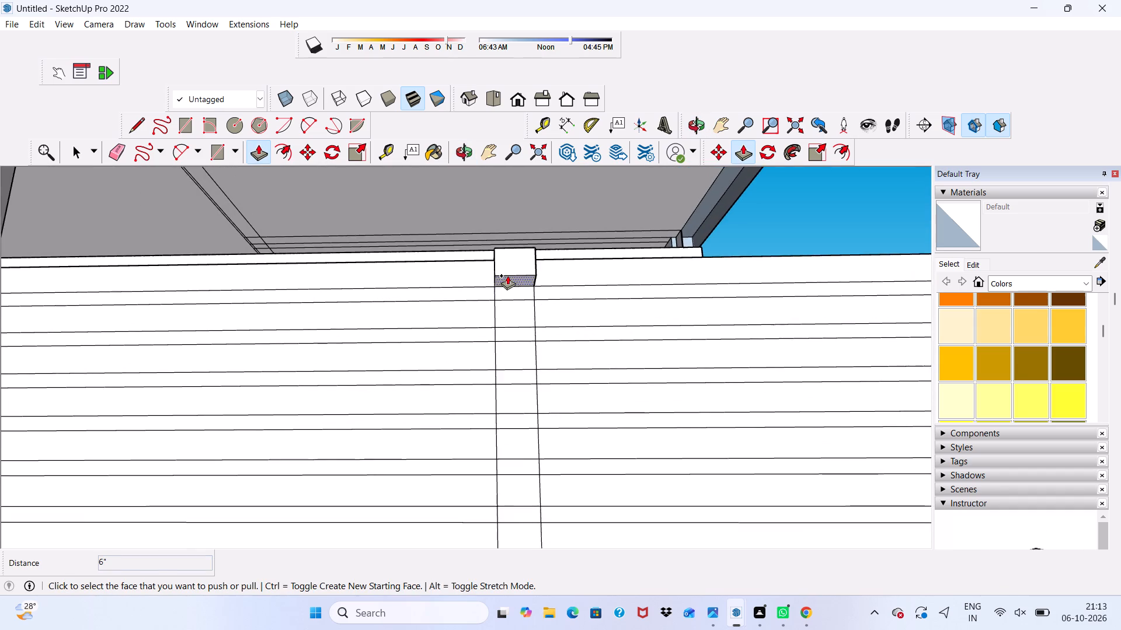
scroll(507, 275, "up", 1)
left_click(507, 277)
scroll(518, 335, "down", 11)
scroll(518, 421, "up", 1)
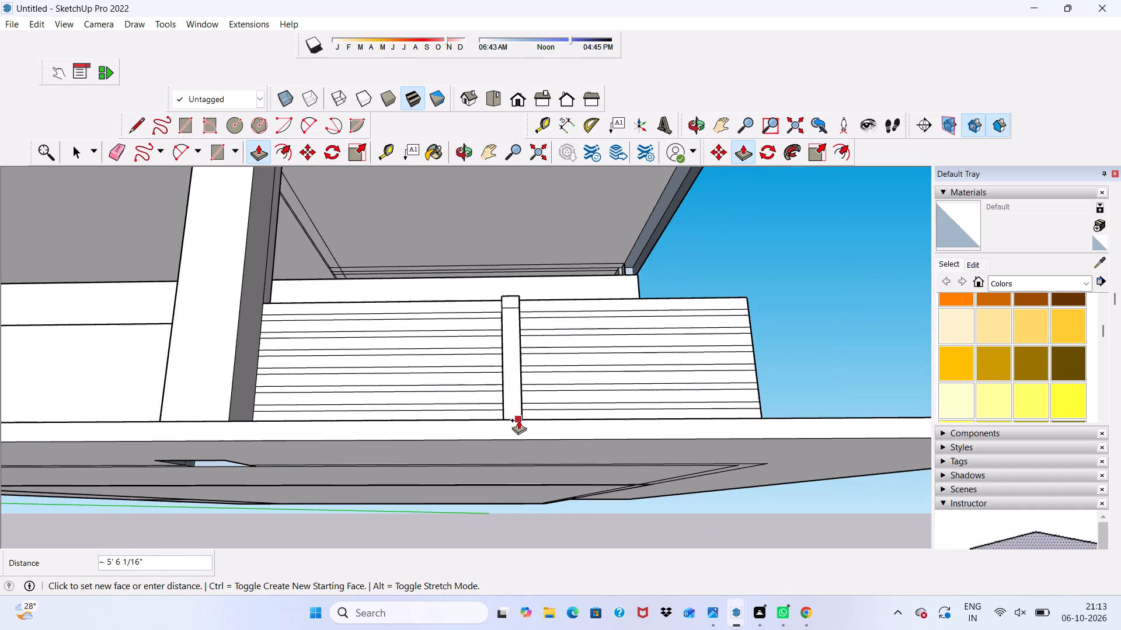
middle_click_drag(518, 415, 519, 495)
scroll(519, 495, "up", 3)
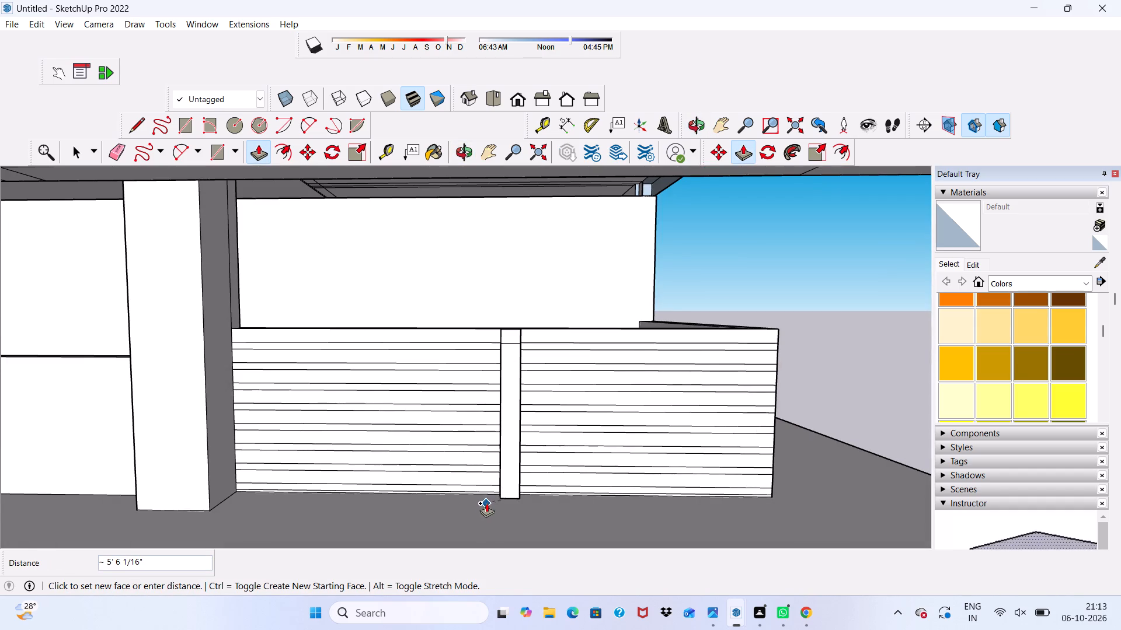
scroll(486, 503, "up", 1)
left_click(486, 492)
scroll(439, 471, "down", 2)
scroll(430, 466, "up", 1)
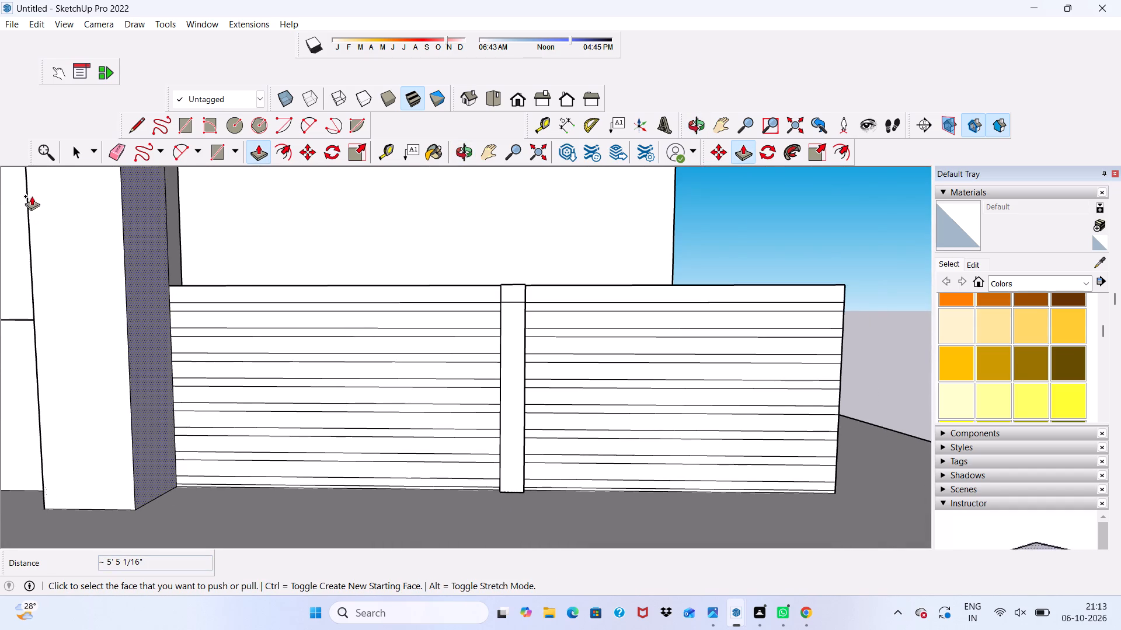
key("0")
Erase the leftover horizontal edges near the top of the projecting pier, on its front face and both side faces.
left_click(119, 149)
scroll(413, 244, "up", 3)
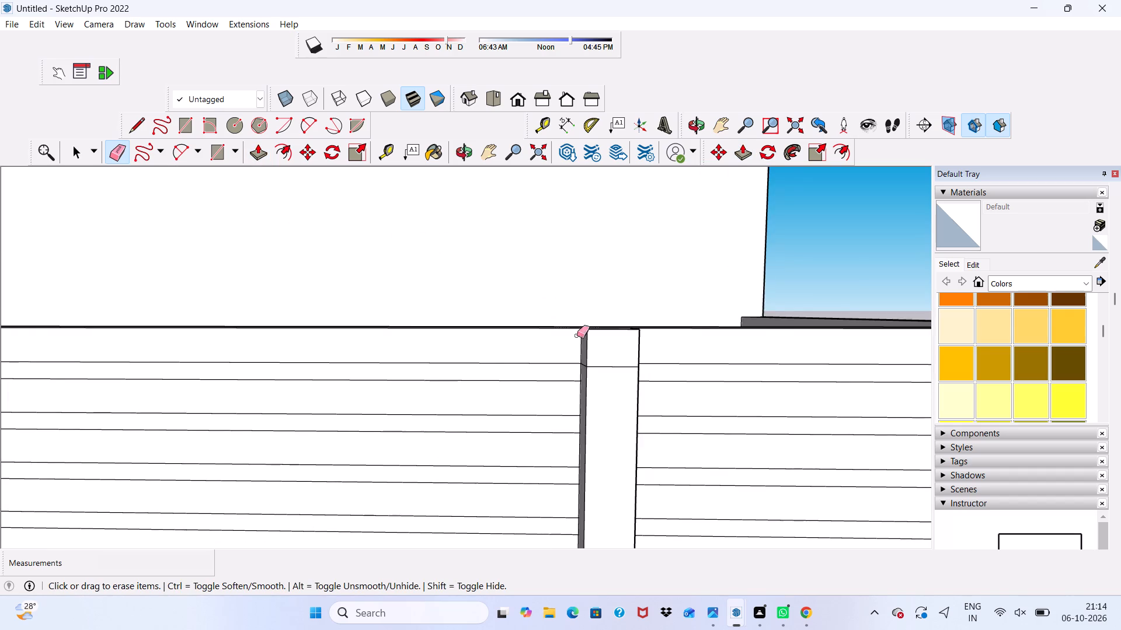
scroll(578, 337, "up", 2)
left_click_drag(617, 369, 618, 379)
middle_click_drag(590, 383, 626, 363)
scroll(600, 371, "up", 2)
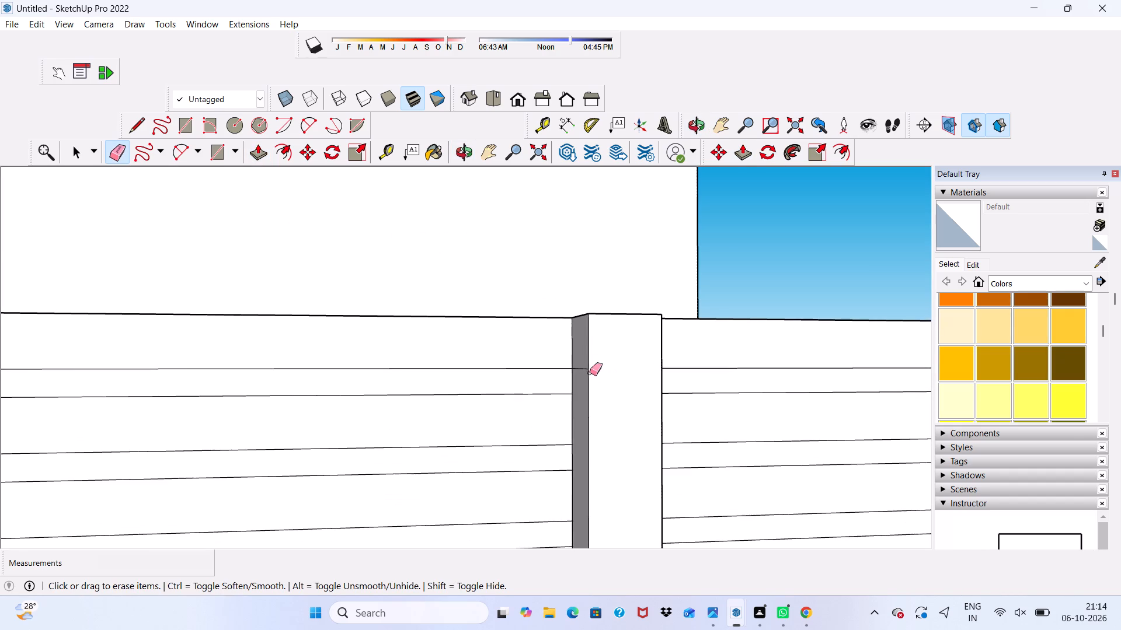
left_click(579, 368)
middle_click_drag(601, 370, 368, 390)
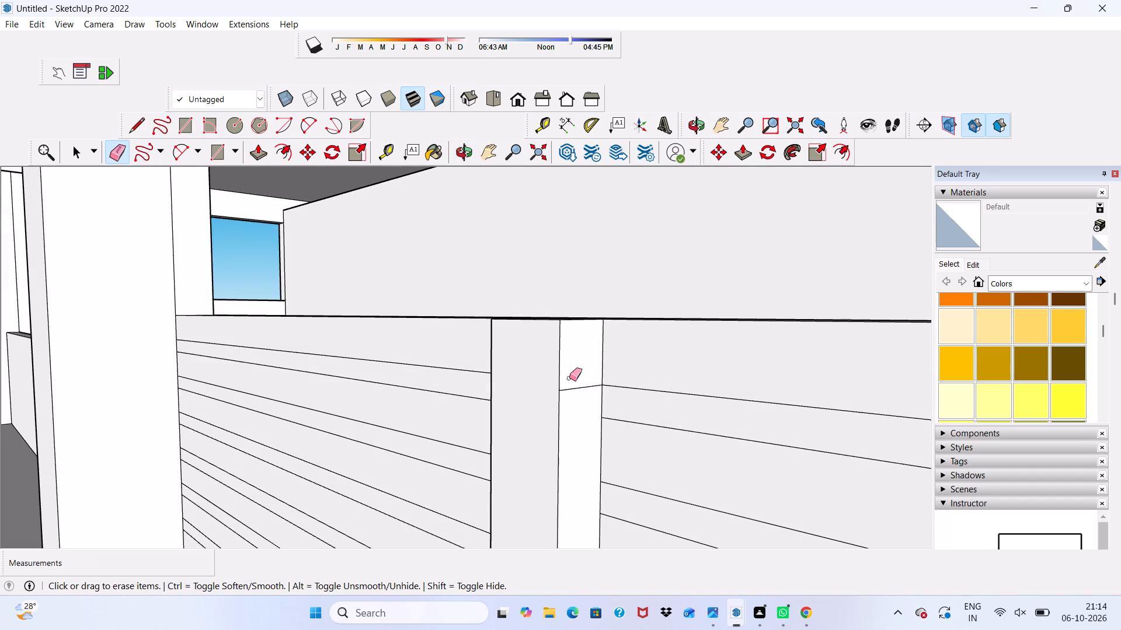
left_click_drag(570, 377, 576, 390)
scroll(414, 362, "down", 4)
key("space")
scroll(314, 341, "down", 5)
scroll(314, 341, "up", 1)
scroll(323, 338, "down", 3)
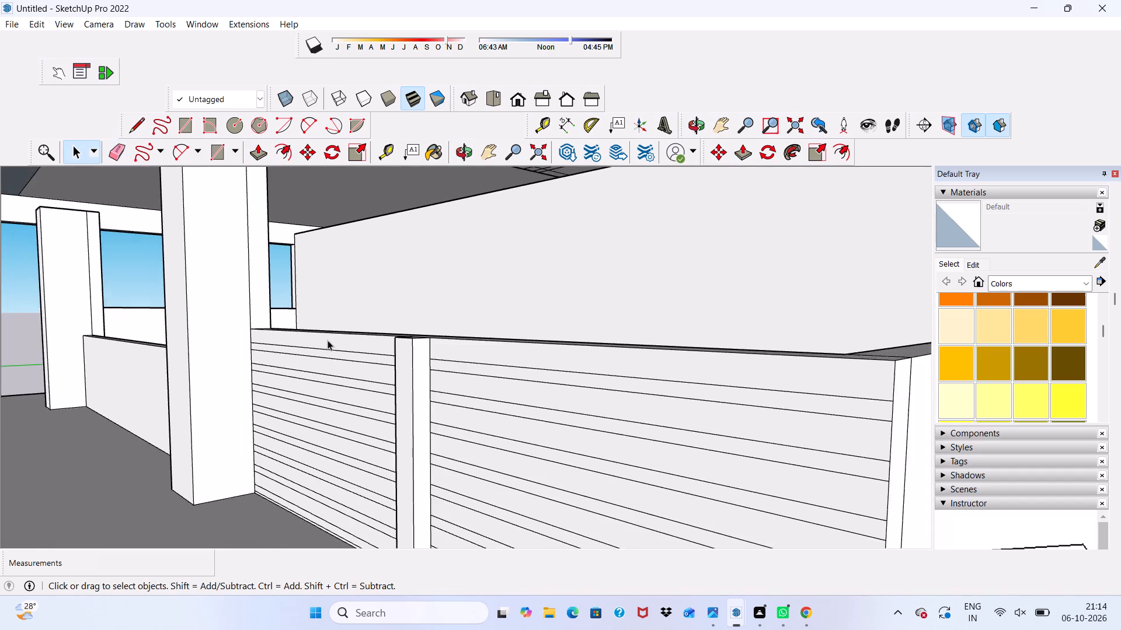
Push/Pull the top face of the plain low wall between the two ground-floor columns 2' upward.
middle_click_drag(328, 340, 476, 325)
scroll(323, 335, "down", 1)
scroll(323, 335, "up", 3)
scroll(323, 335, "down", 9)
scroll(303, 265, "down", 4)
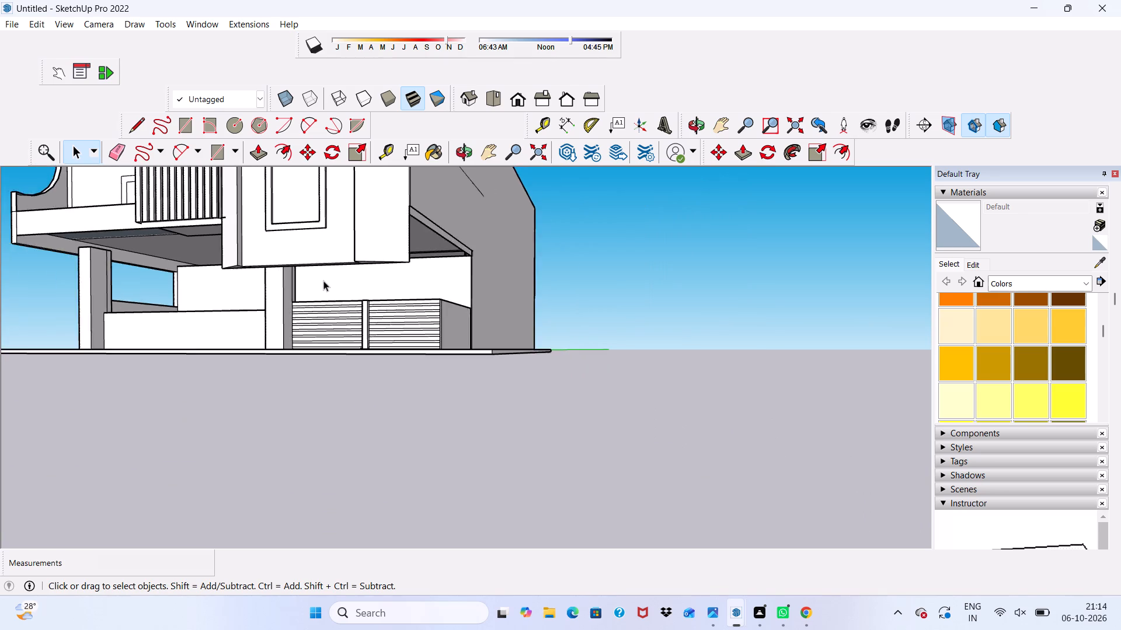
scroll(323, 281, "down", 2)
scroll(325, 280, "up", 1)
scroll(325, 280, "down", 2)
middle_click_drag(325, 280, 429, 317)
scroll(354, 345, "down", 3)
middle_click_drag(358, 358, 326, 376)
scroll(358, 358, "down", 1)
scroll(320, 368, "up", 8)
middle_click_drag(317, 340, 263, 433)
scroll(141, 505, "up", 3)
scroll(140, 505, "down", 1)
middle_click_drag(140, 505, 146, 490)
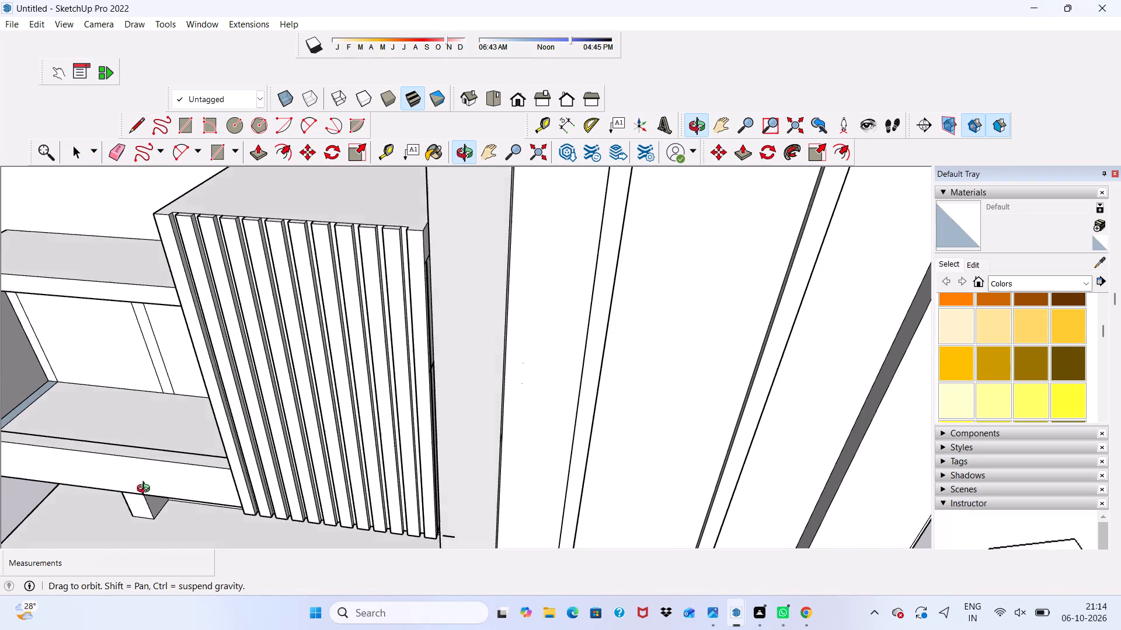
middle_click_drag(146, 490, 184, 412)
scroll(185, 429, "up", 7)
left_click(106, 487)
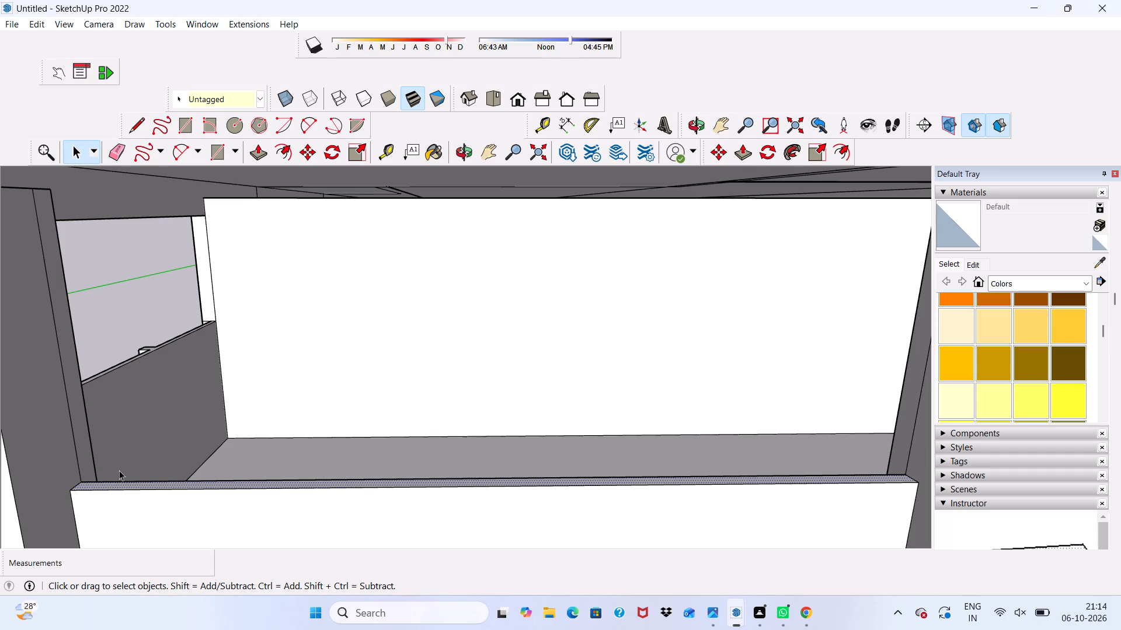
left_click(255, 136)
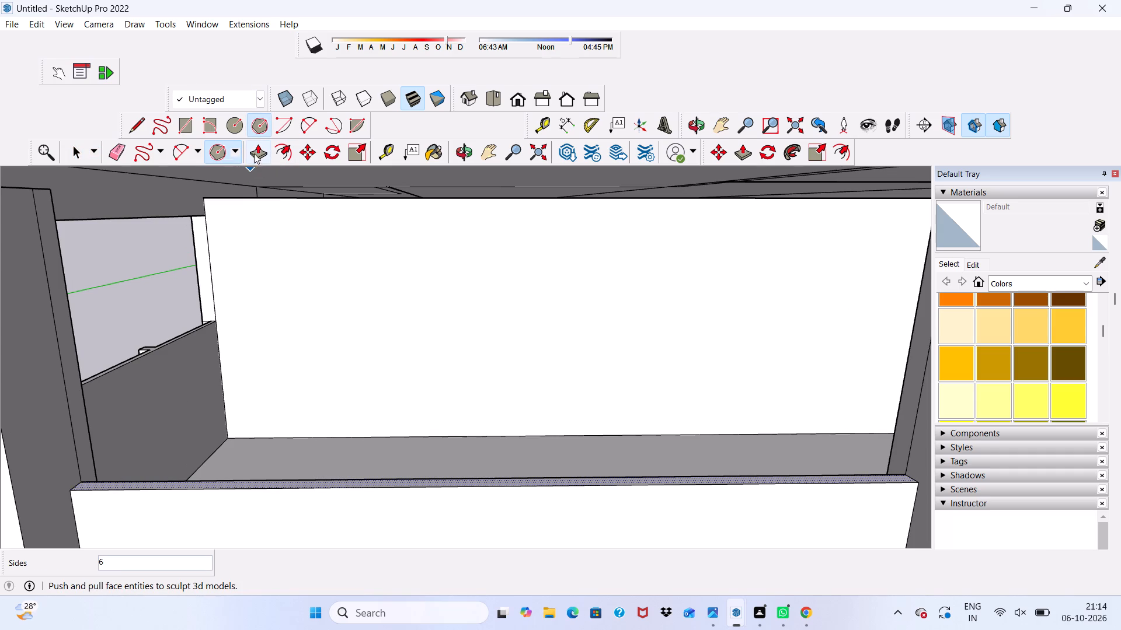
left_click(254, 153)
scroll(187, 398, "up", 2)
left_click(64, 509)
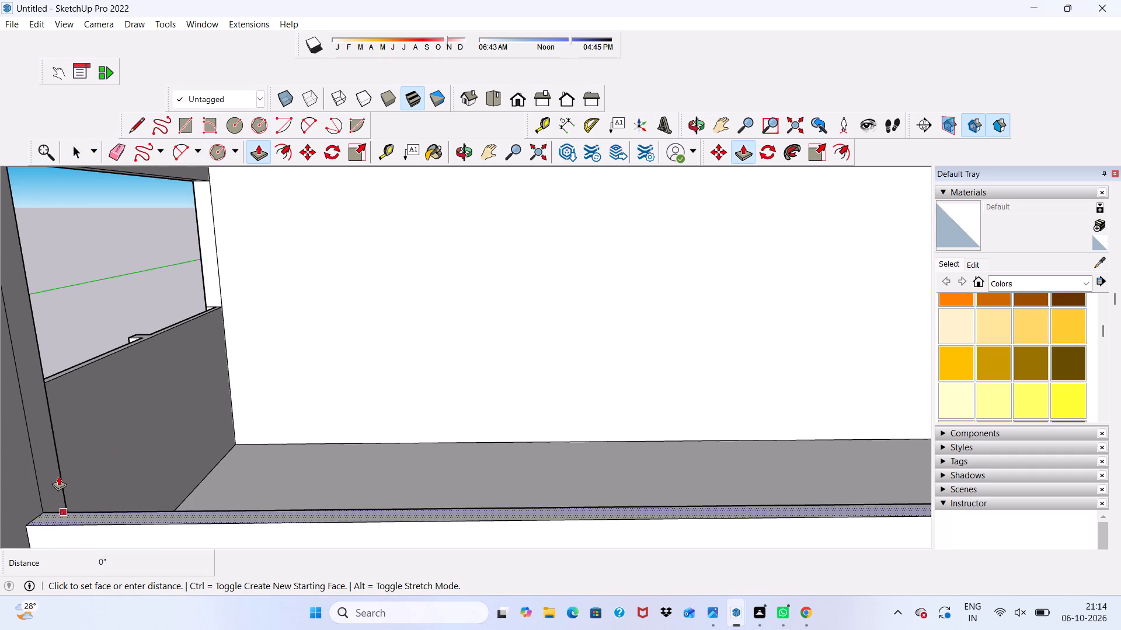
type("2'")
key("Return")
key("space")
Examine the ground floor's plain wall, columns and striped walls from several angles.
scroll(54, 457, "down", 3)
scroll(74, 450, "up", 1)
scroll(100, 443, "down", 3)
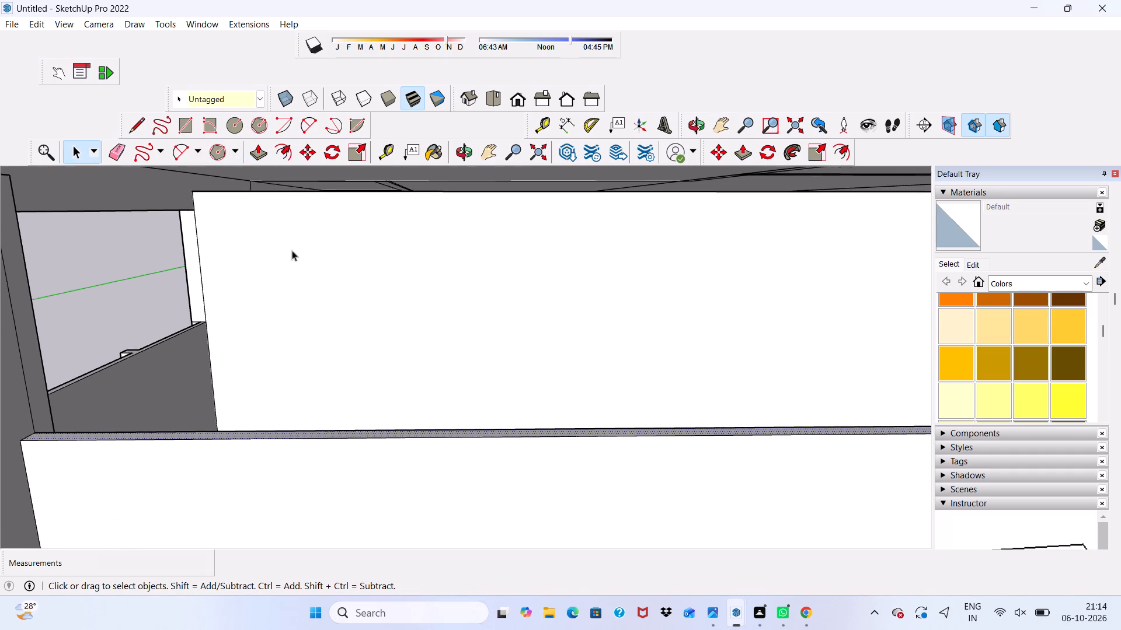
scroll(292, 250, "down", 4)
scroll(154, 216, "up", 1)
scroll(154, 216, "down", 2)
middle_click_drag(213, 295, 204, 297)
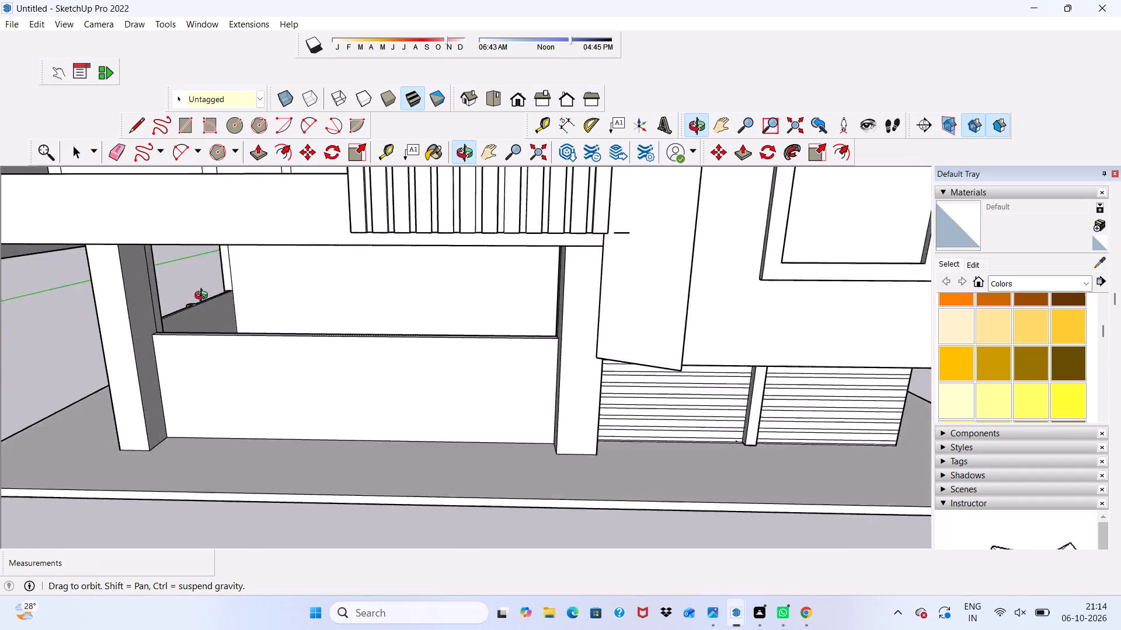
middle_click_drag(204, 297, 155, 313)
middle_click(156, 306)
scroll(140, 293, "down", 4)
middle_click_drag(132, 334, 308, 271)
middle_click_drag(308, 271, 292, 290)
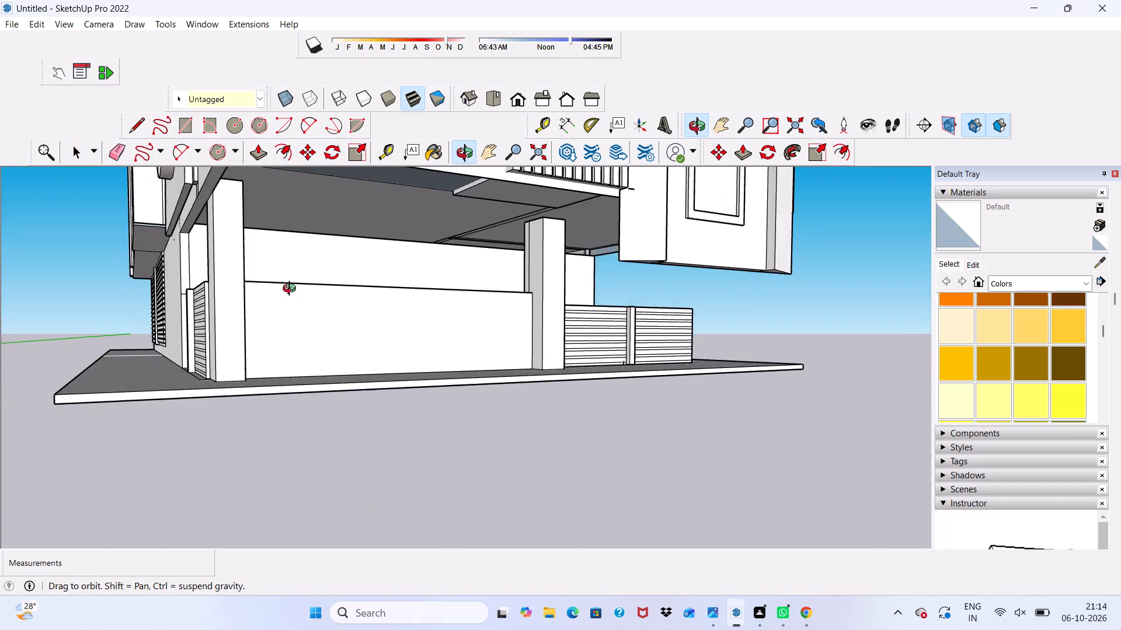
middle_click_drag(292, 290, 278, 295)
scroll(241, 295, "down", 7)
scroll(293, 311, "up", 1)
middle_click_drag(299, 323, 254, 348)
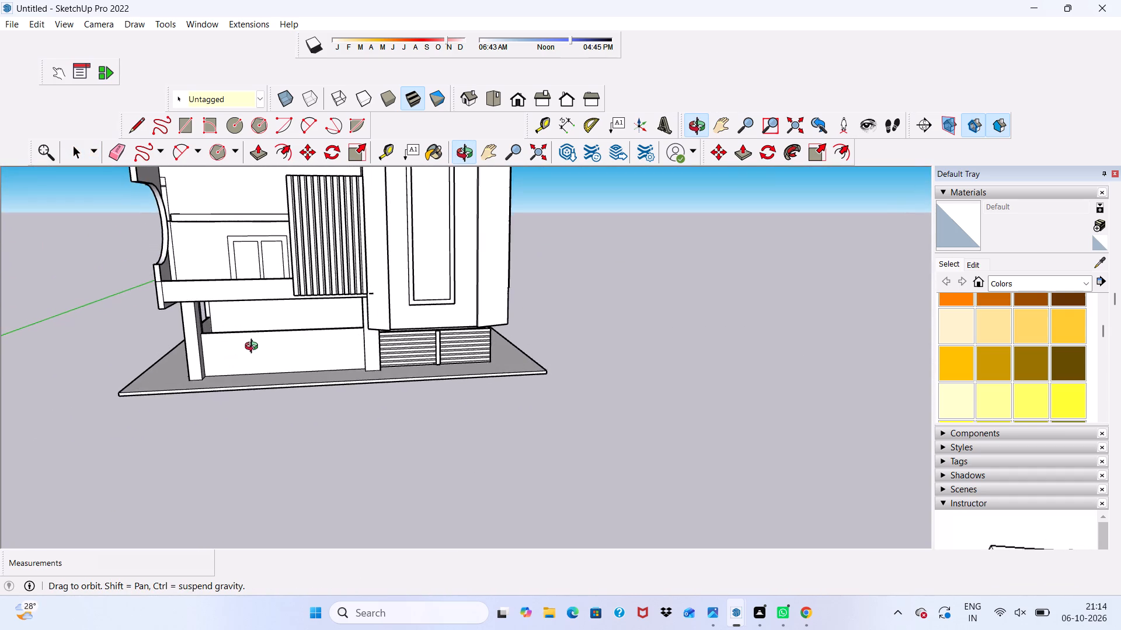
middle_click_drag(254, 348, 267, 350)
Push/Pull the frame face around the two tall panels on the upper-floor balcony wall 3" outward.
scroll(248, 226, "up", 16)
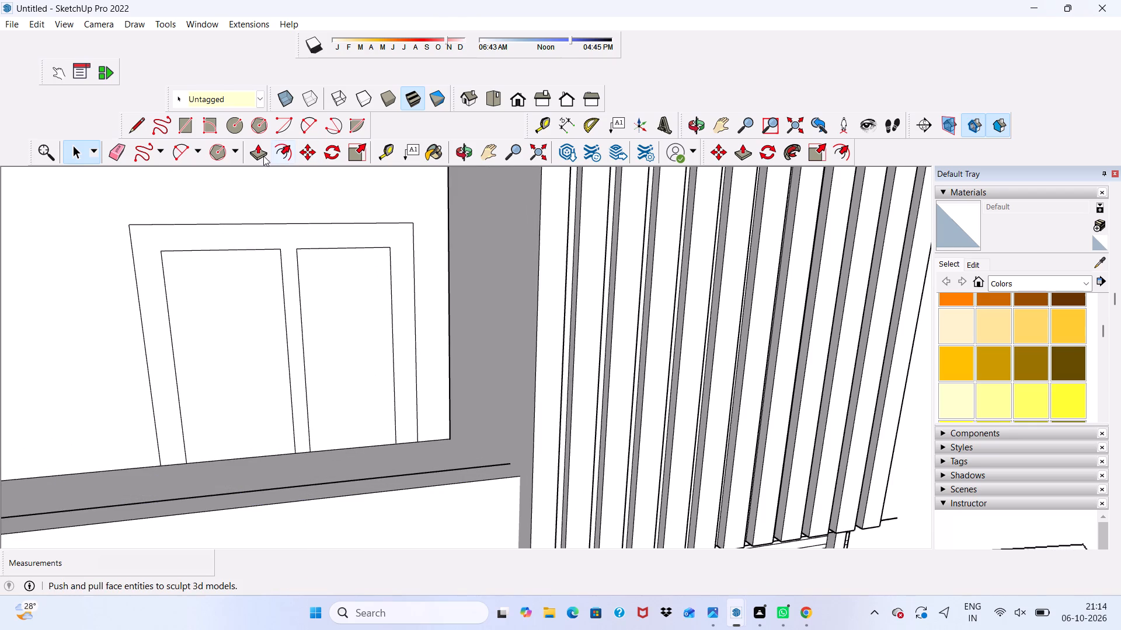
left_click(262, 157)
key("space")
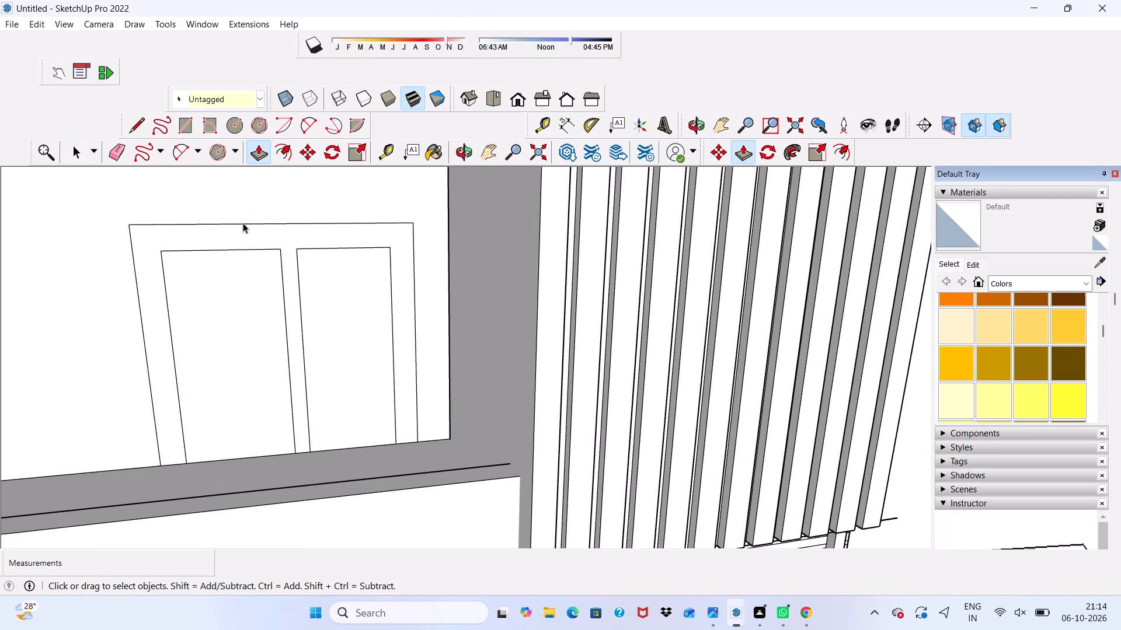
left_click(243, 226)
left_click(229, 240)
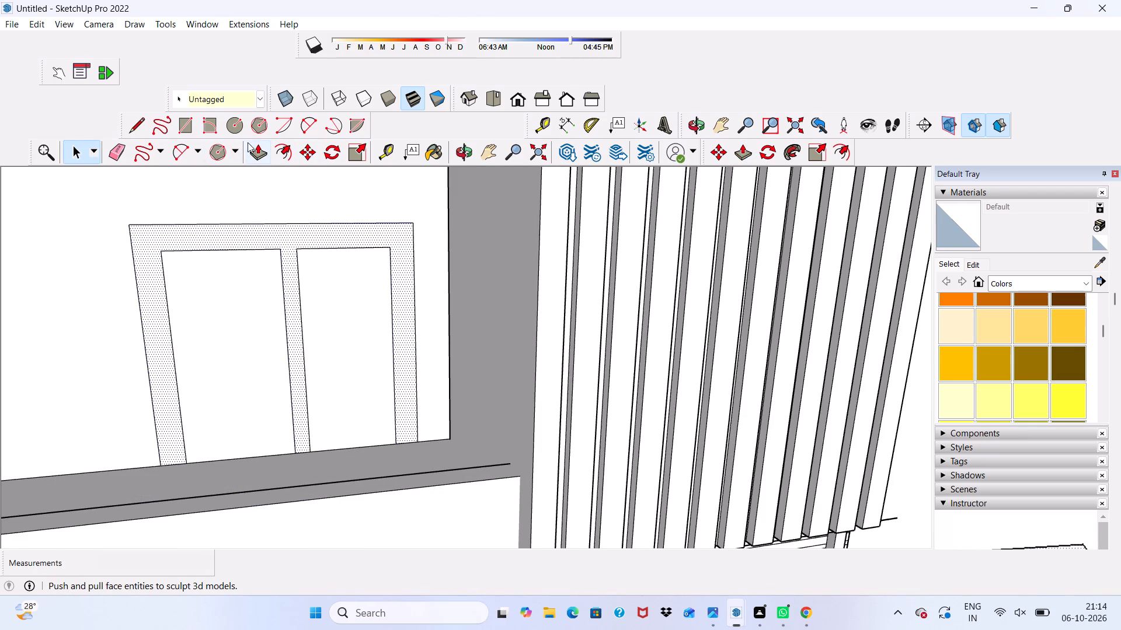
left_click(252, 148)
left_click(200, 233)
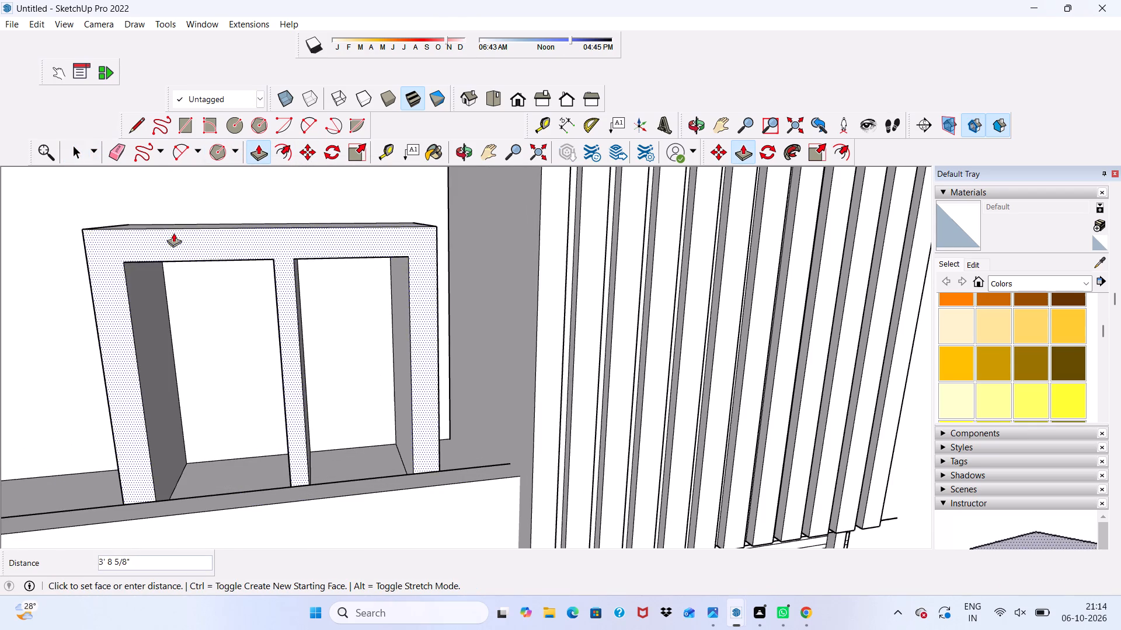
key("3")
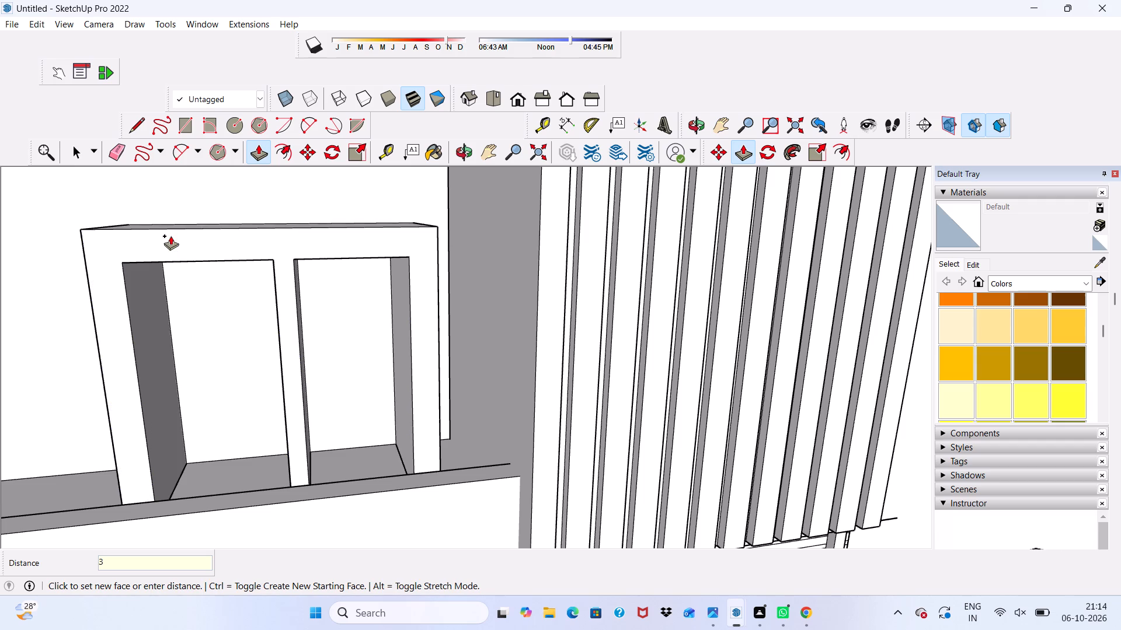
key("shift+quotedbl")
key("Return")
key("space")
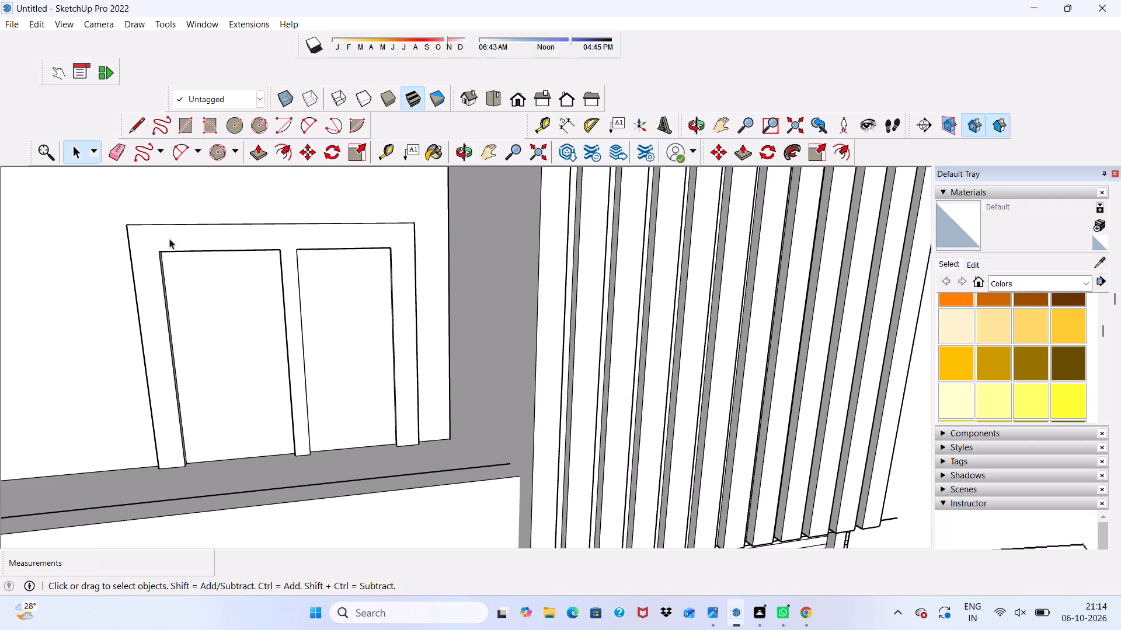
Examine the balcony frame and the adjoining facades from several angles.
scroll(169, 239, "down", 2)
scroll(169, 239, "up", 1)
scroll(170, 239, "down", 5)
scroll(220, 240, "up", 1)
scroll(220, 244, "down", 1)
scroll(222, 252, "up", 1)
scroll(224, 255, "down", 7)
middle_click_drag(184, 289, 360, 272)
scroll(289, 303, "up", 1)
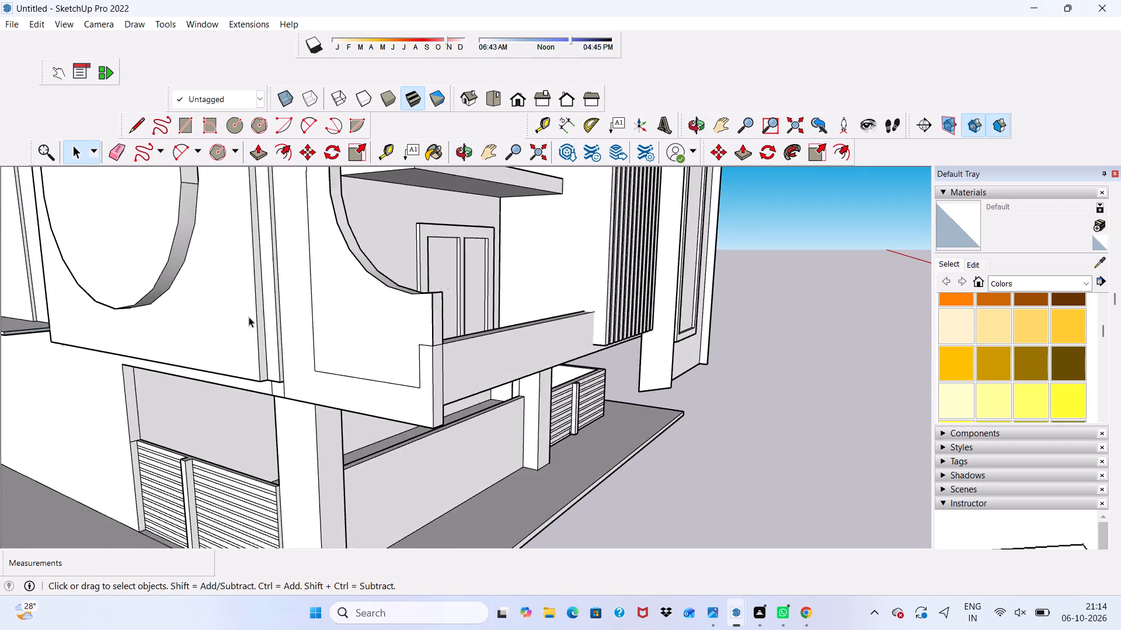
scroll(218, 329, "down", 12)
middle_click_drag(311, 298, 117, 296)
middle_click(117, 296)
scroll(314, 302, "up", 8)
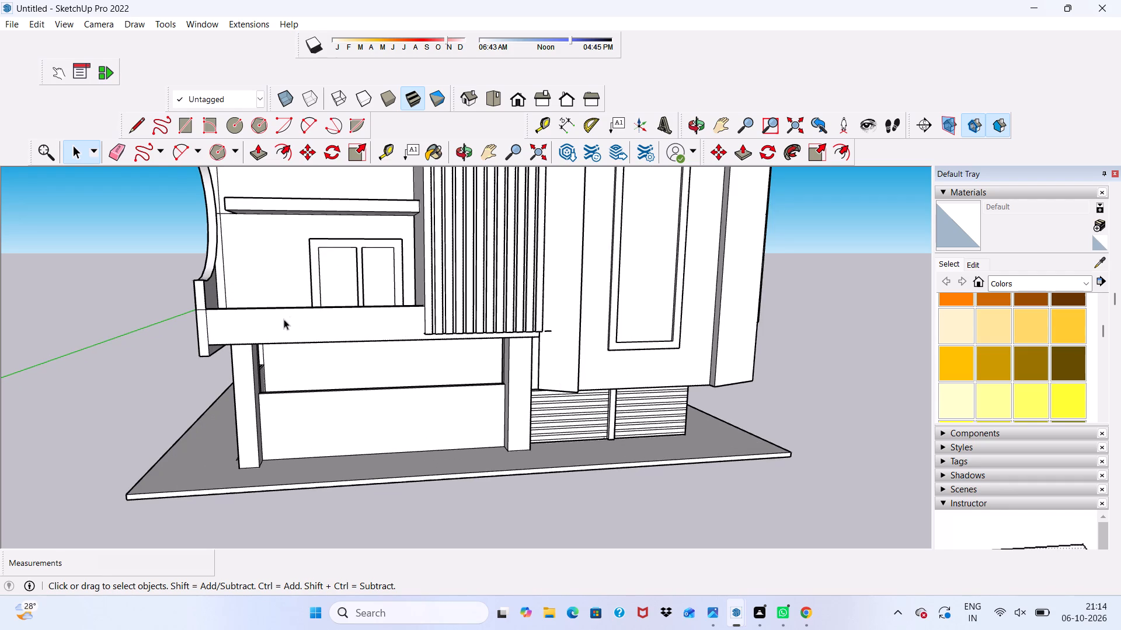
Draw a vertical rectangle about 16' 1" long and 3' 2" tall along the top front edge of the canopy slab above the balcony.
key("space")
scroll(322, 265, "down", 6)
middle_click_drag(311, 232, 255, 325)
middle_click_drag(252, 326, 245, 331)
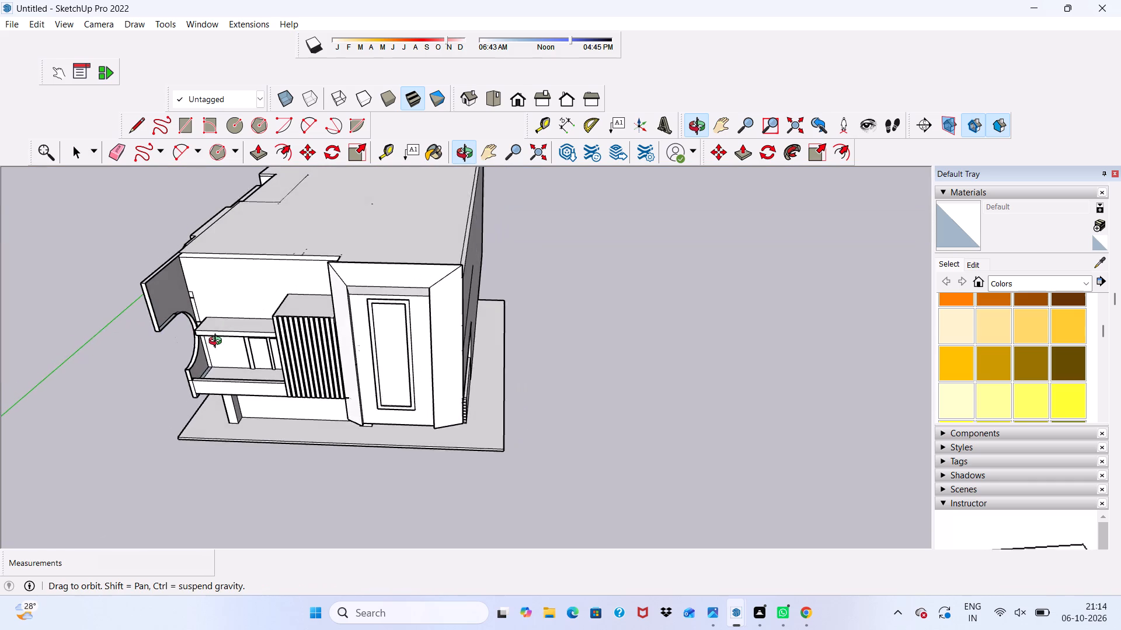
scroll(212, 342, "up", 6)
left_click(184, 125)
scroll(198, 346, "up", 1)
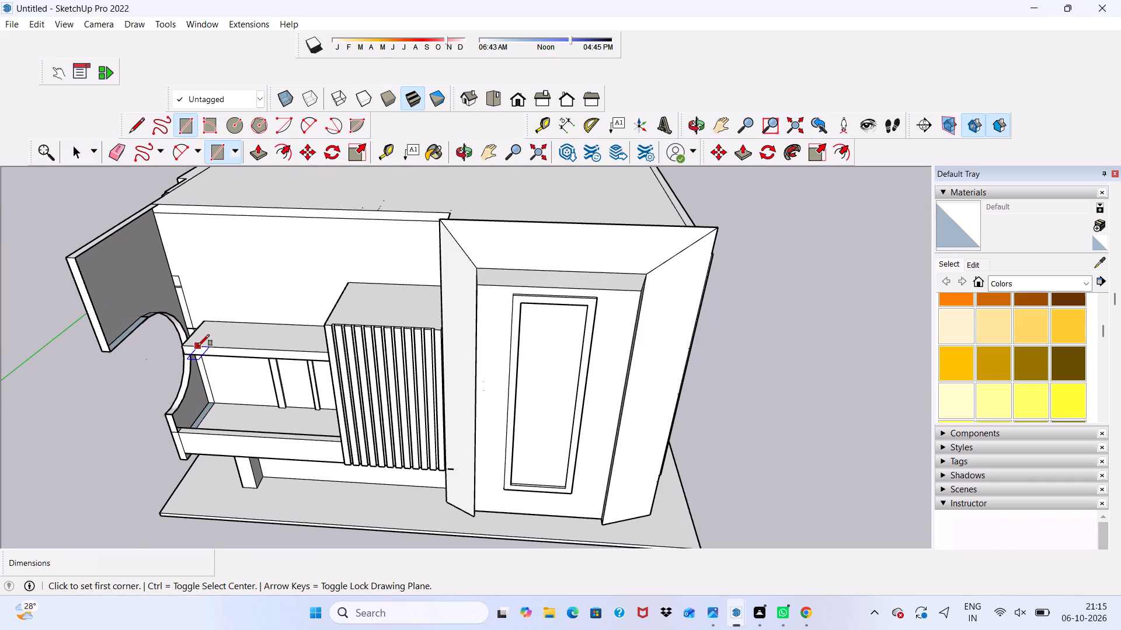
scroll(198, 346, "up", 4)
left_click(176, 348)
scroll(289, 341, "up", 1)
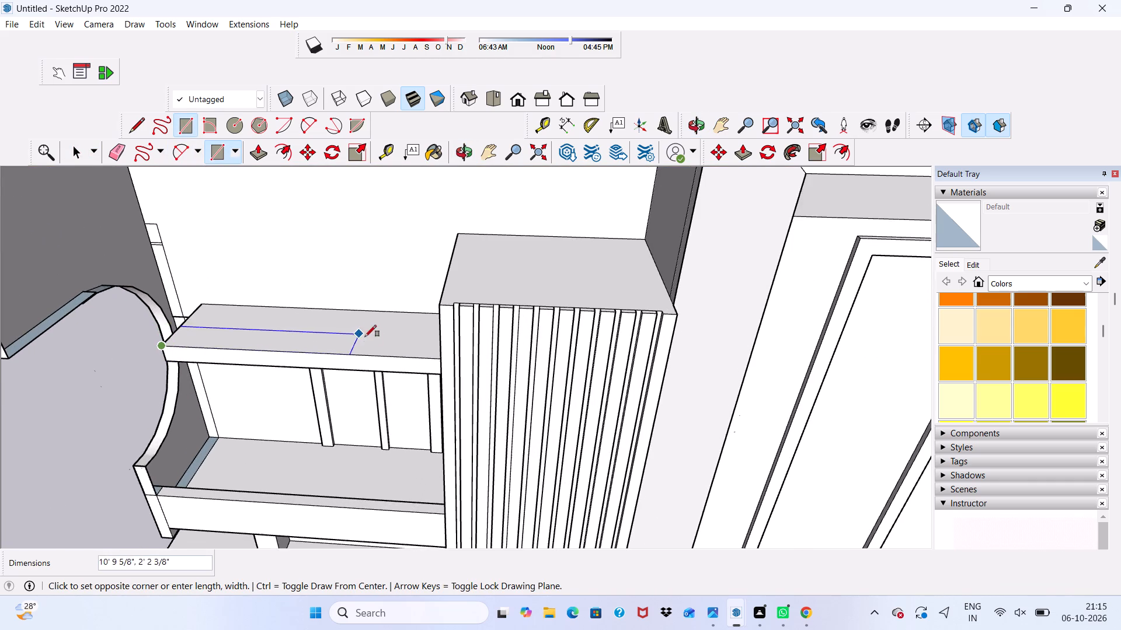
scroll(367, 339, "up", 1)
scroll(396, 352, "down", 1)
scroll(396, 352, "up", 1)
middle_click_drag(396, 352, 466, 250)
scroll(503, 252, "up", 1)
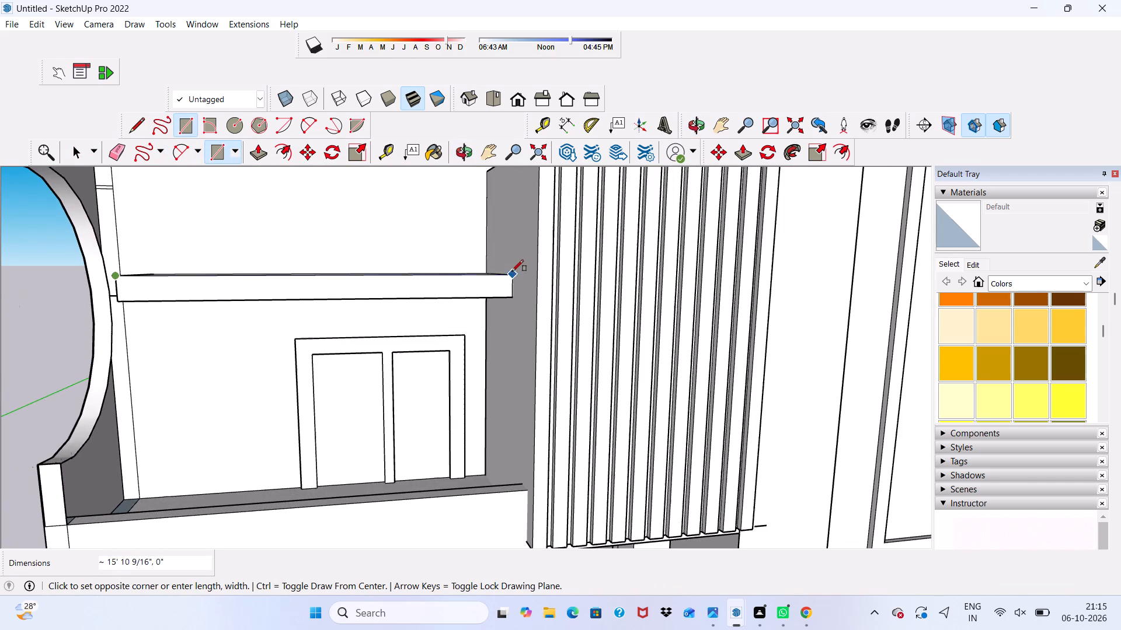
left_click(514, 274)
scroll(480, 177, "up", 1)
scroll(479, 177, "down", 1)
scroll(479, 177, "up", 1)
scroll(479, 177, "down", 1)
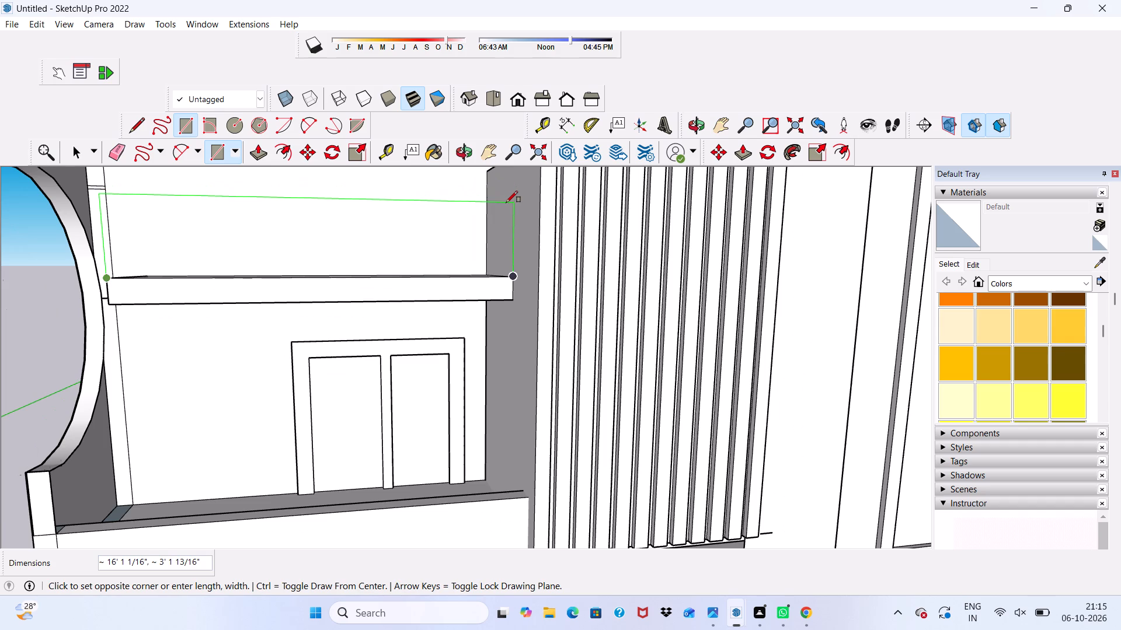
left_click(506, 202)
Draw a vertical rectangle 5' long and about 3' 2" tall along the canopy slab's short side edge, meeting the front panel.
scroll(383, 241, "down", 2)
middle_click_drag(379, 242, 492, 247)
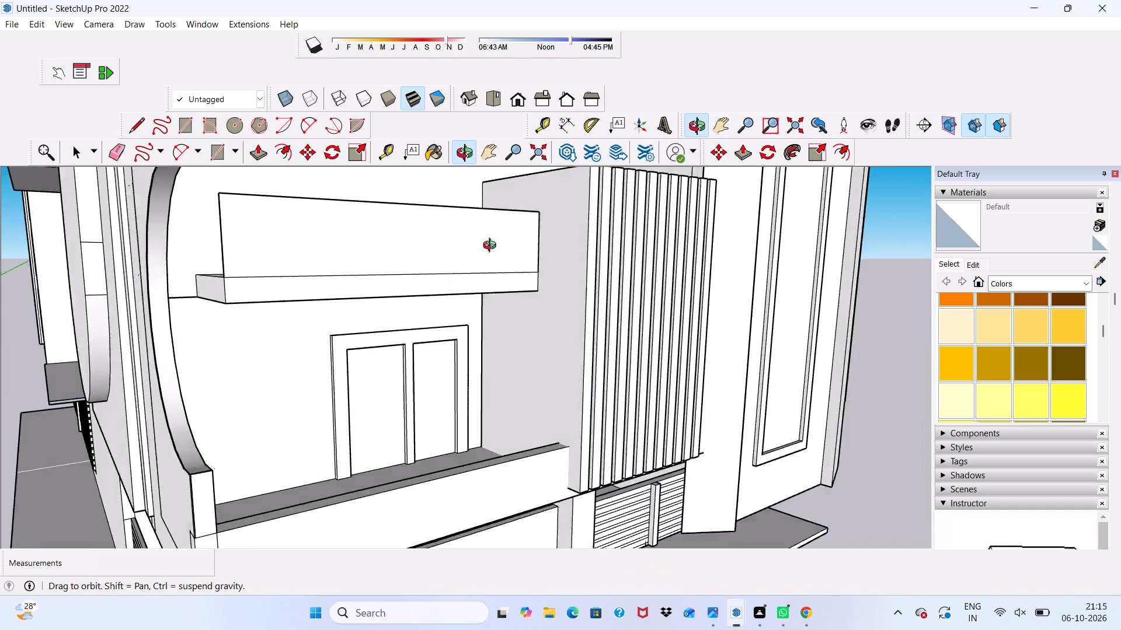
middle_click_drag(492, 247, 552, 262)
scroll(305, 323, "up", 5)
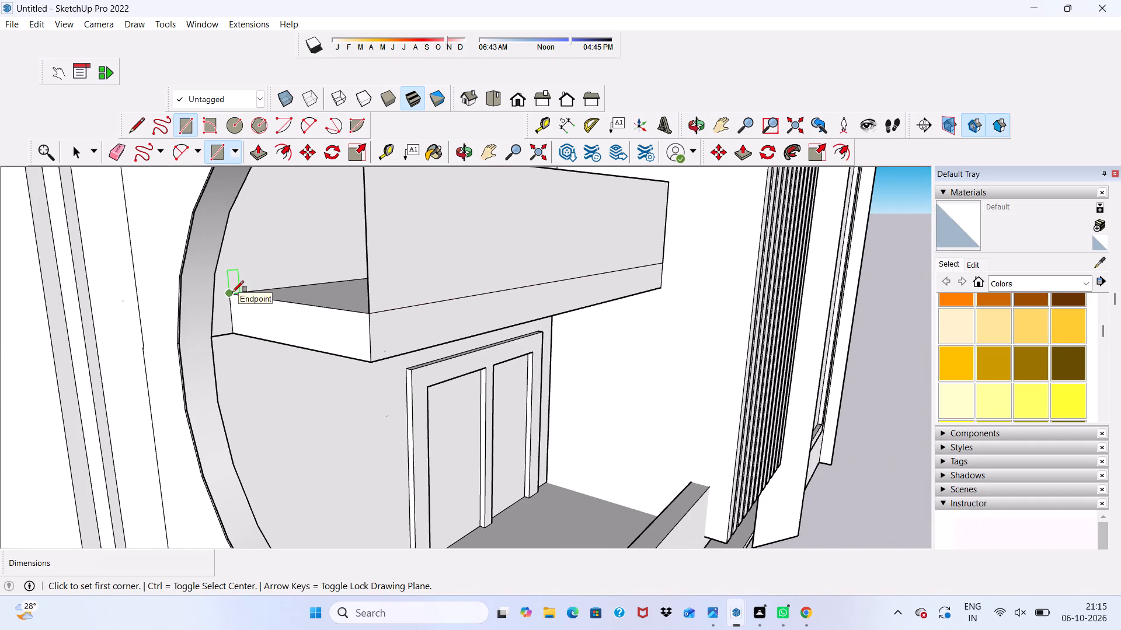
left_click(232, 292)
left_click(367, 313)
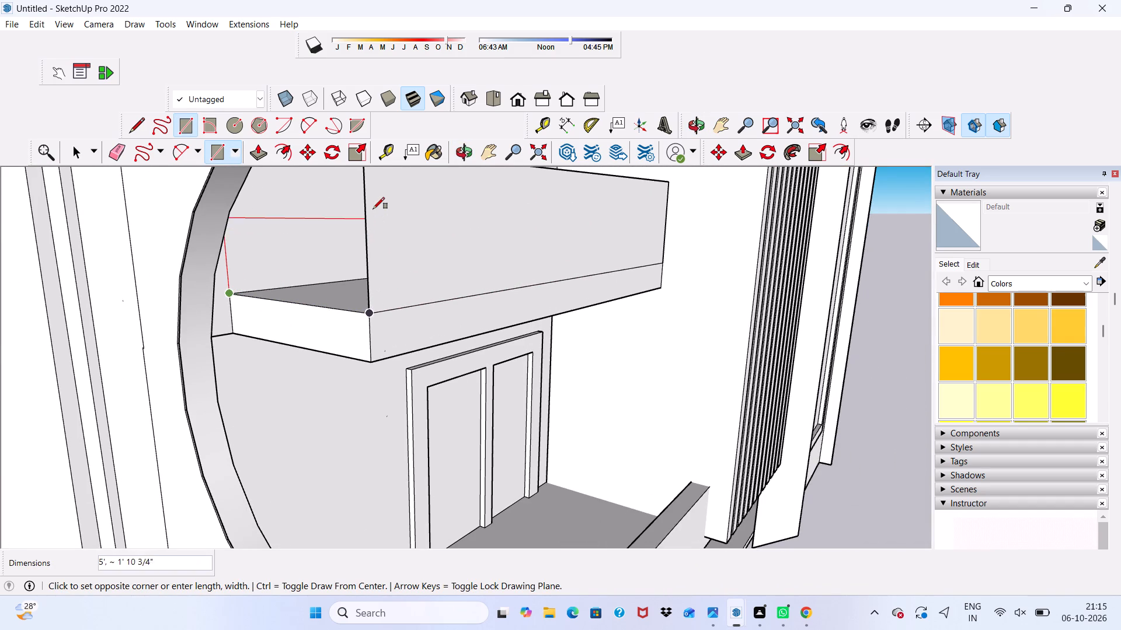
scroll(373, 194, "down", 8)
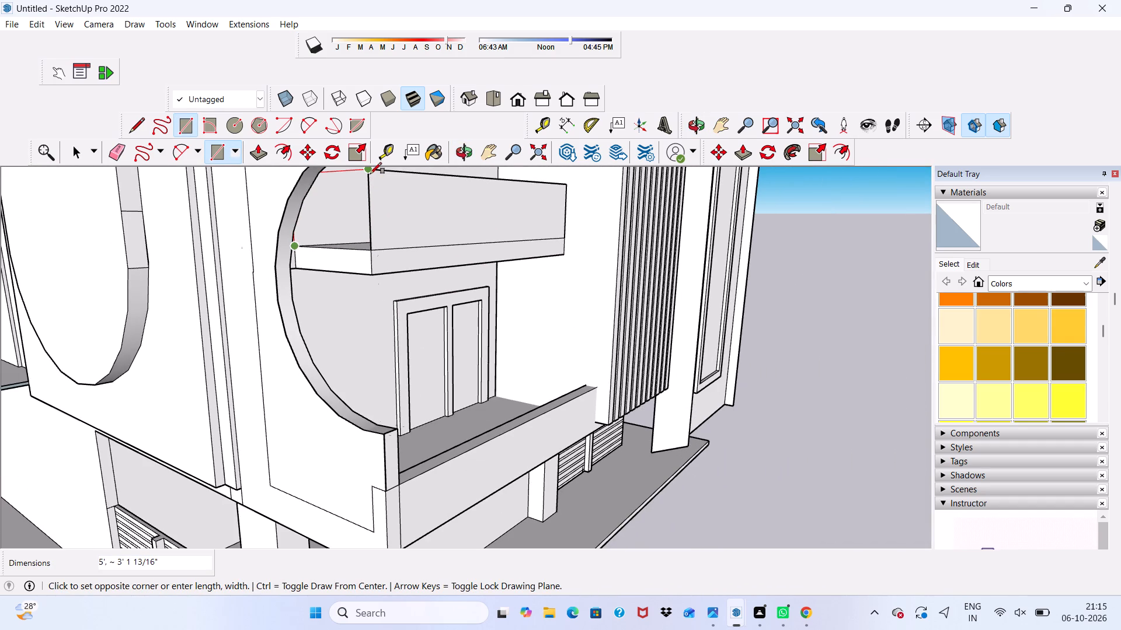
scroll(369, 170, "down", 1)
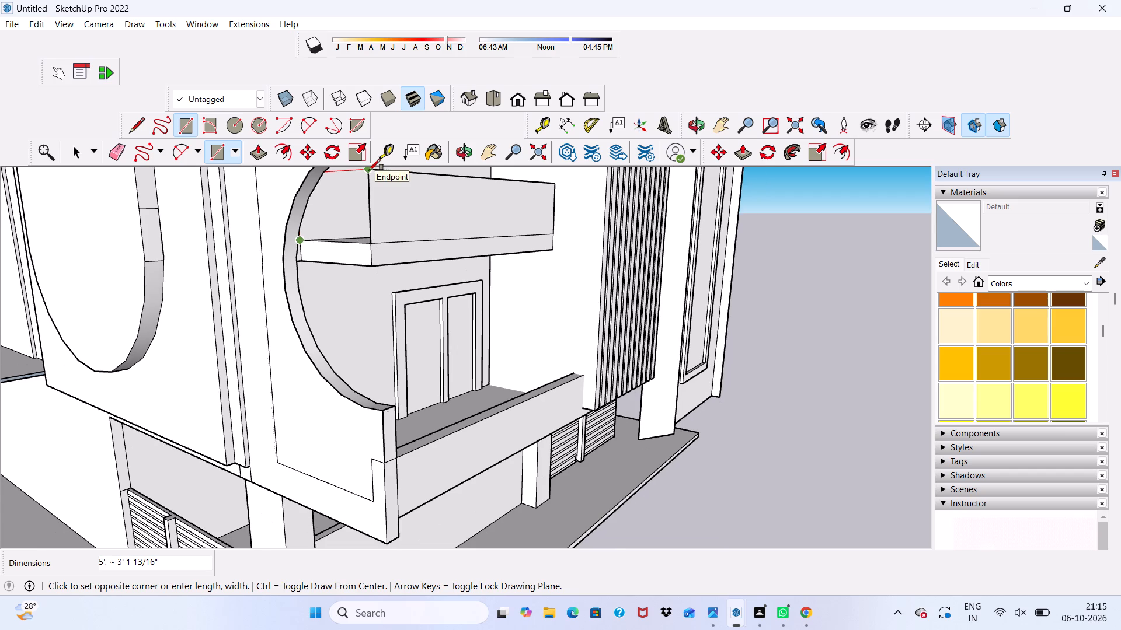
left_click(369, 170)
scroll(405, 211, "down", 3)
middle_click_drag(406, 213, 282, 244)
key("space")
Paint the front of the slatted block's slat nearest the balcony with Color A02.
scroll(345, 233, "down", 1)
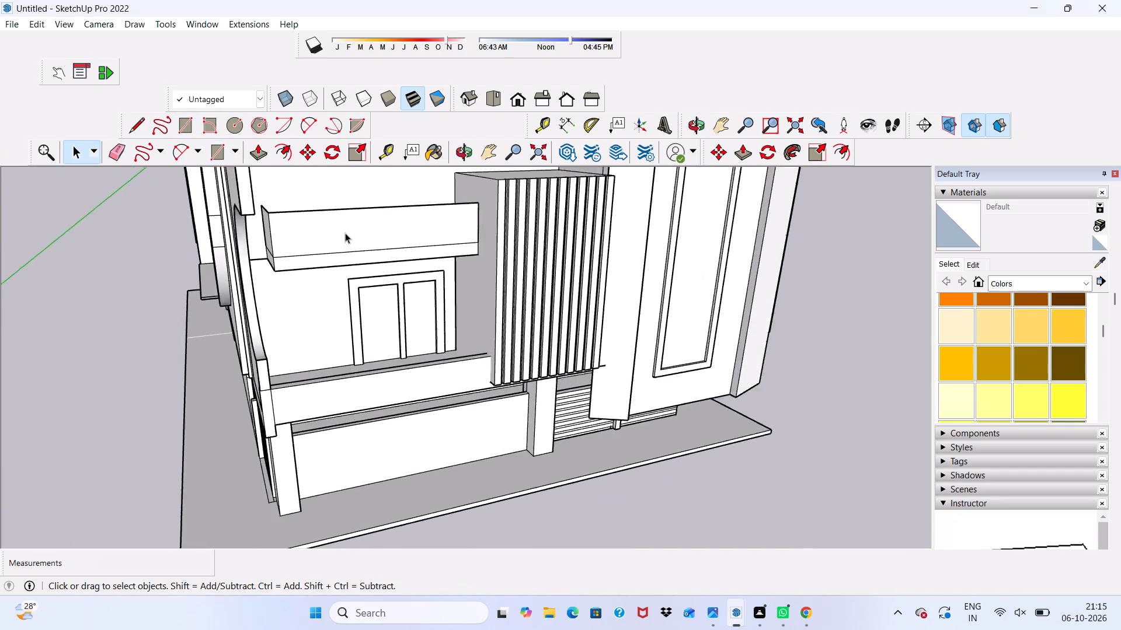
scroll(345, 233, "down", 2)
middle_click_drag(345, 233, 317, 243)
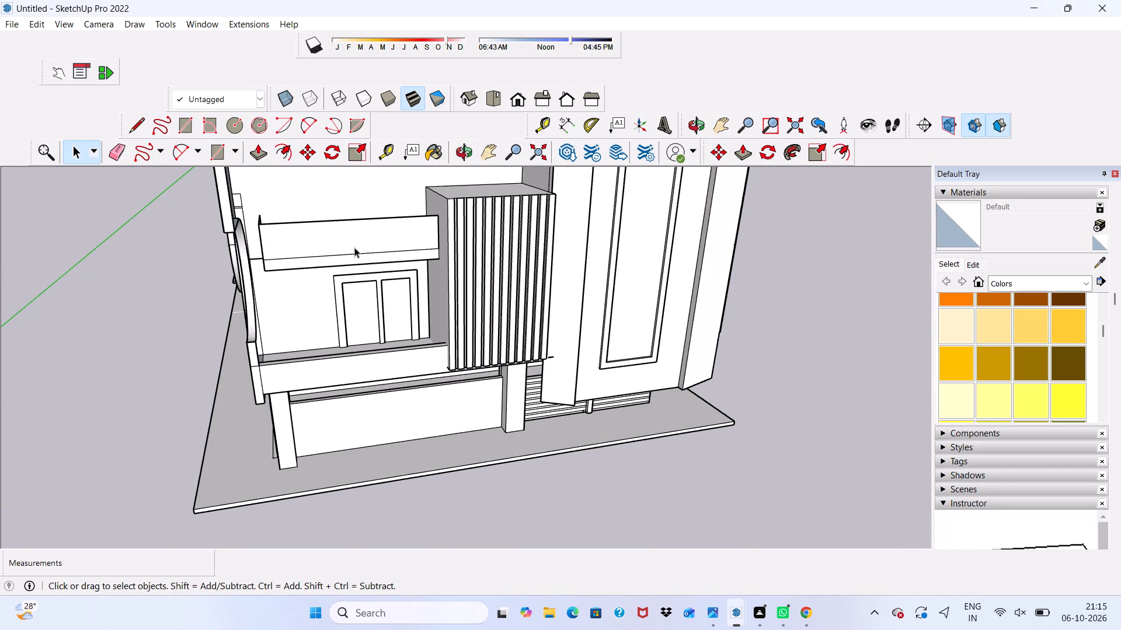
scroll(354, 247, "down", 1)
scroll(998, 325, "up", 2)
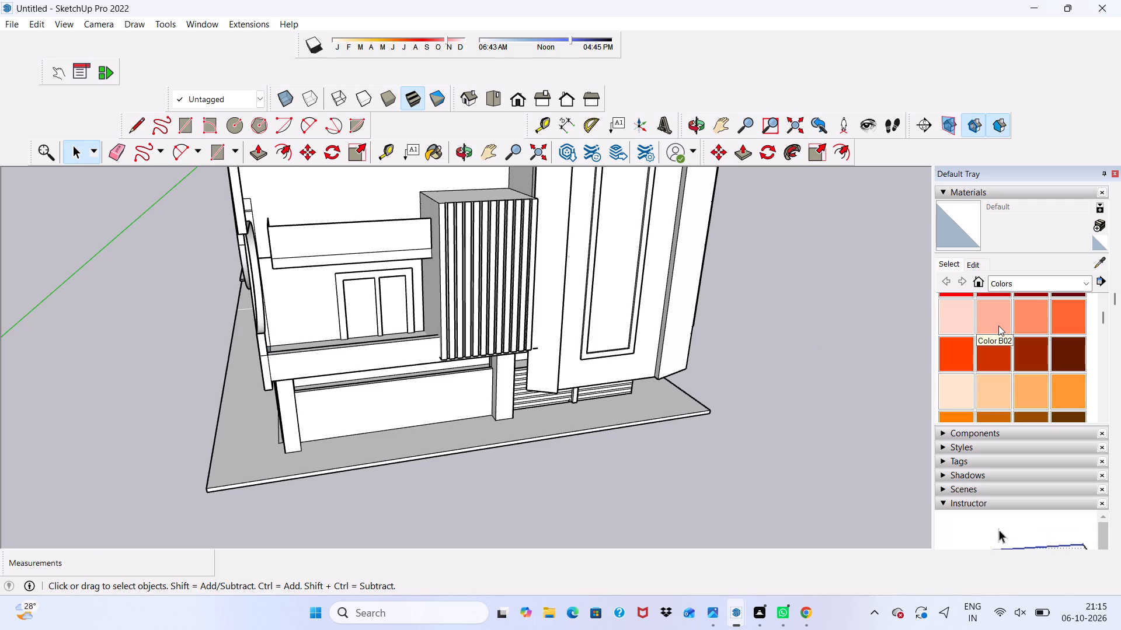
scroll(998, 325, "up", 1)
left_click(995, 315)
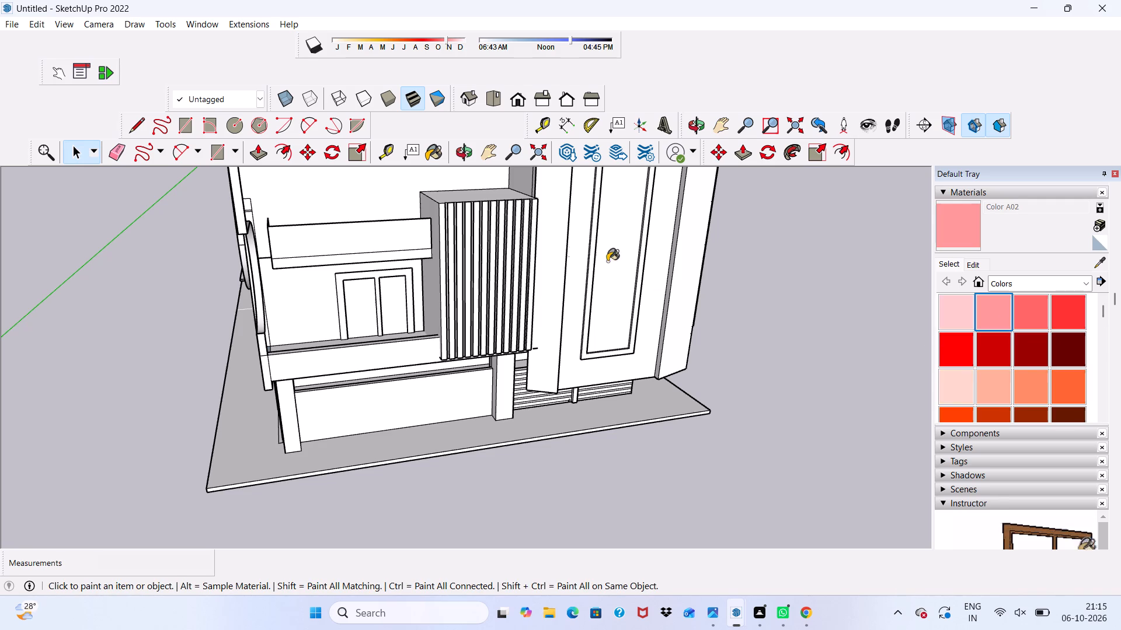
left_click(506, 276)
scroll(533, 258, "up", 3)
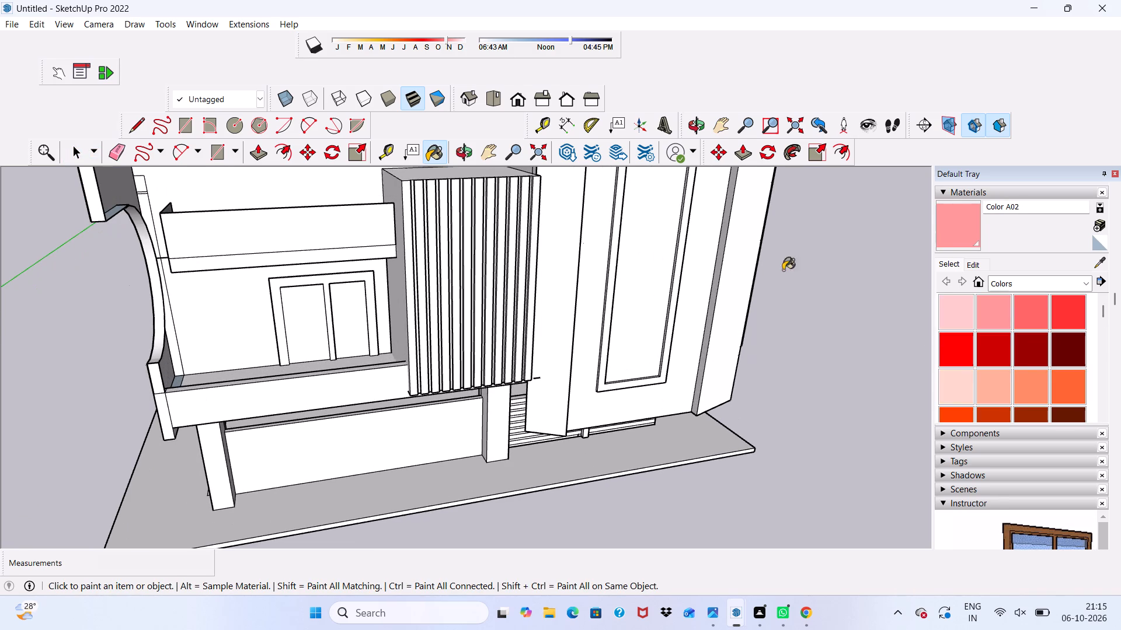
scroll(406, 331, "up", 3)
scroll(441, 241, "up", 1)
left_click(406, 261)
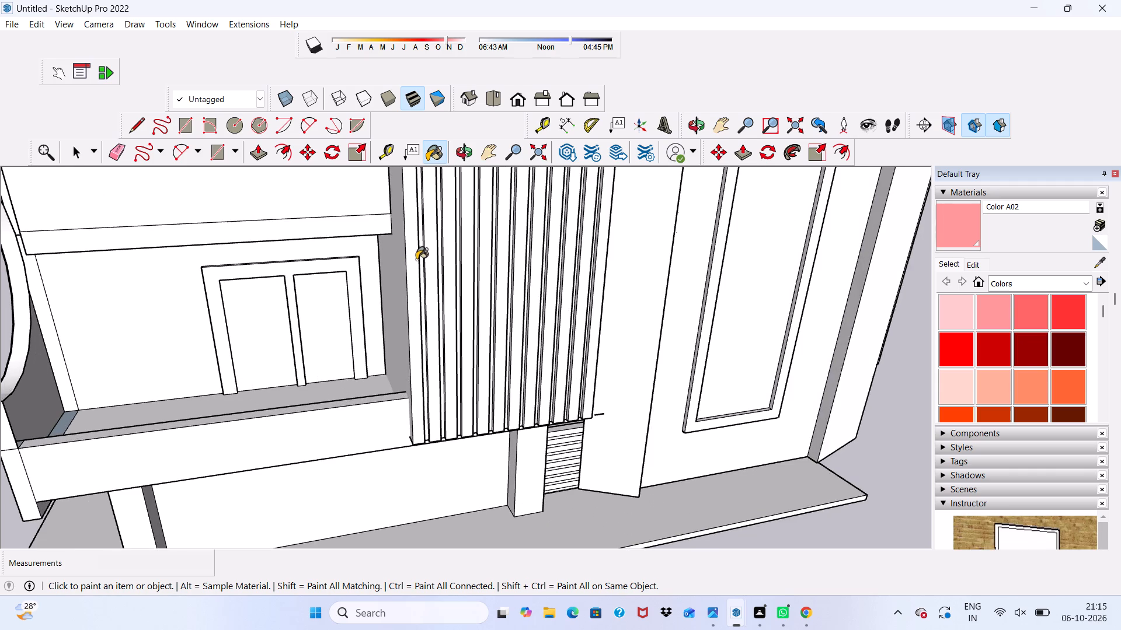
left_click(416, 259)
Repaint the slat nearest the balcony on the slatted block with Color A03.
scroll(412, 263, "up", 3)
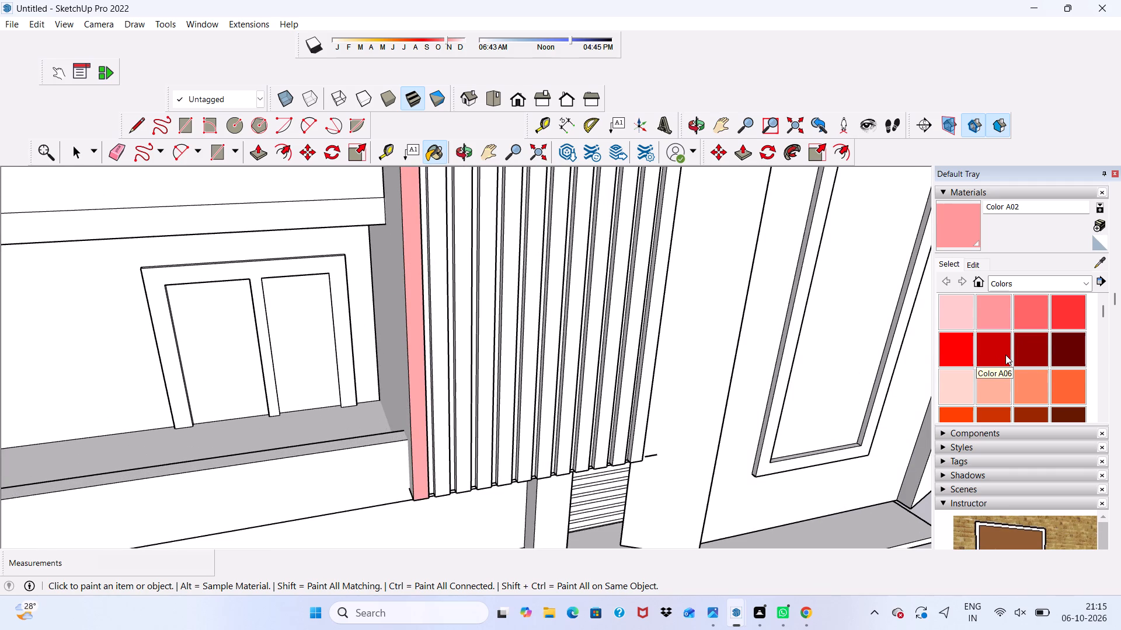
scroll(1005, 355, "down", 1)
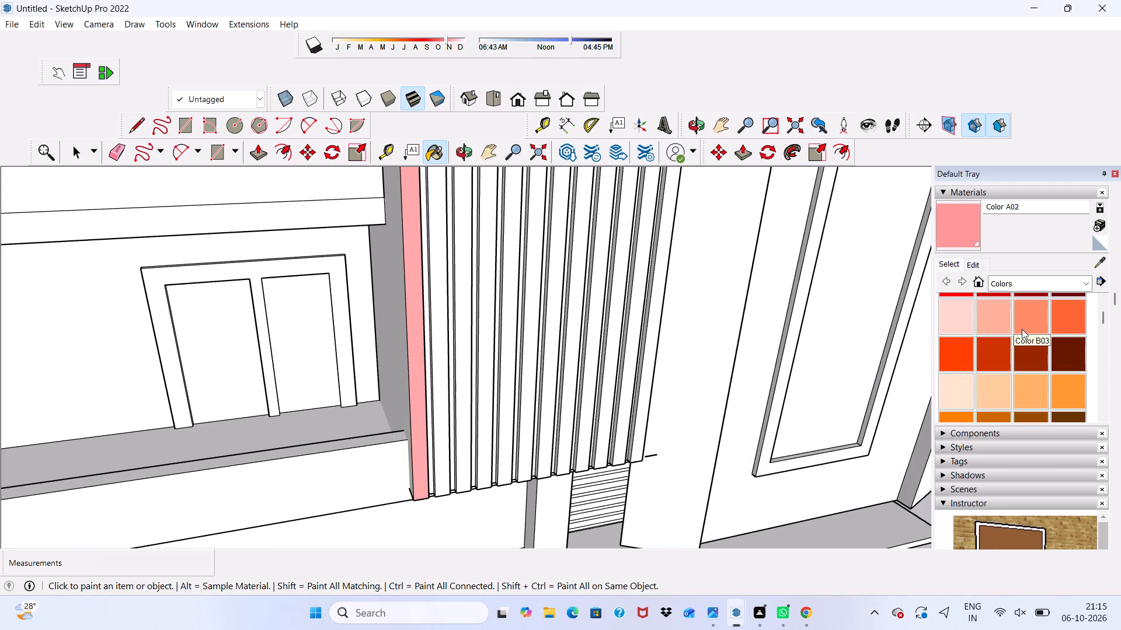
scroll(1022, 329, "down", 2)
scroll(1022, 329, "up", 2)
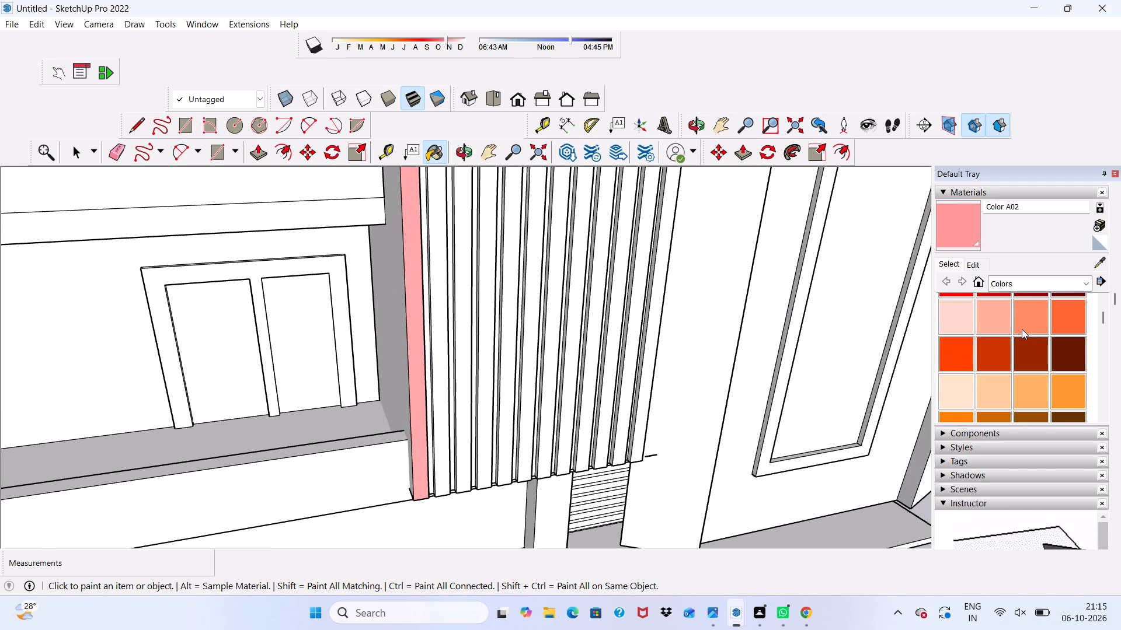
scroll(1022, 329, "up", 2)
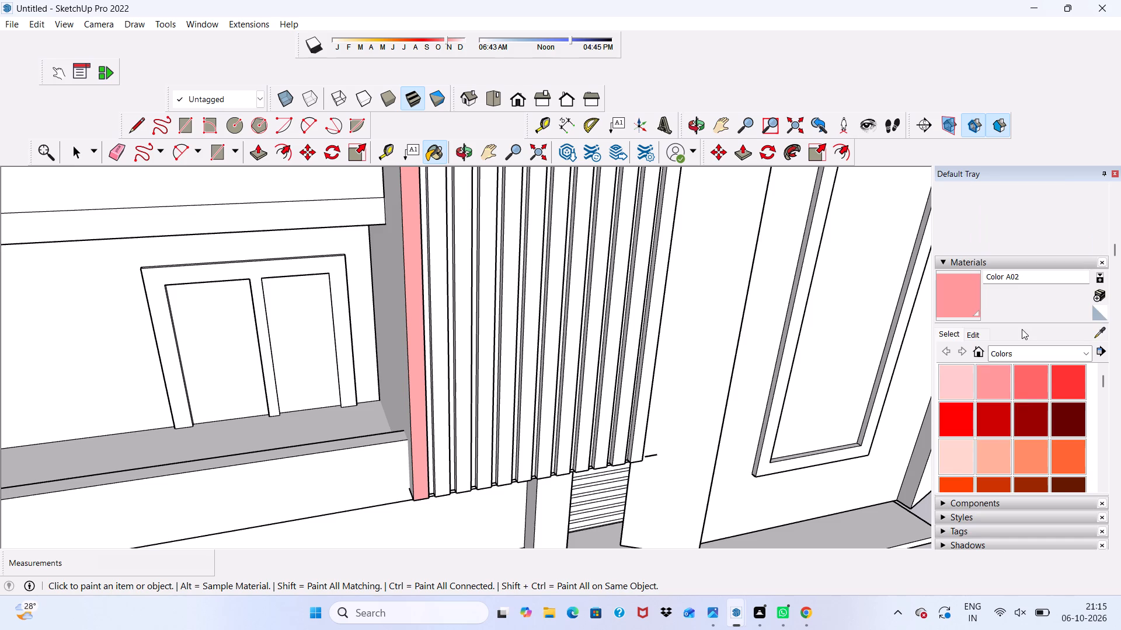
left_click(1029, 381)
scroll(474, 279, "up", 3)
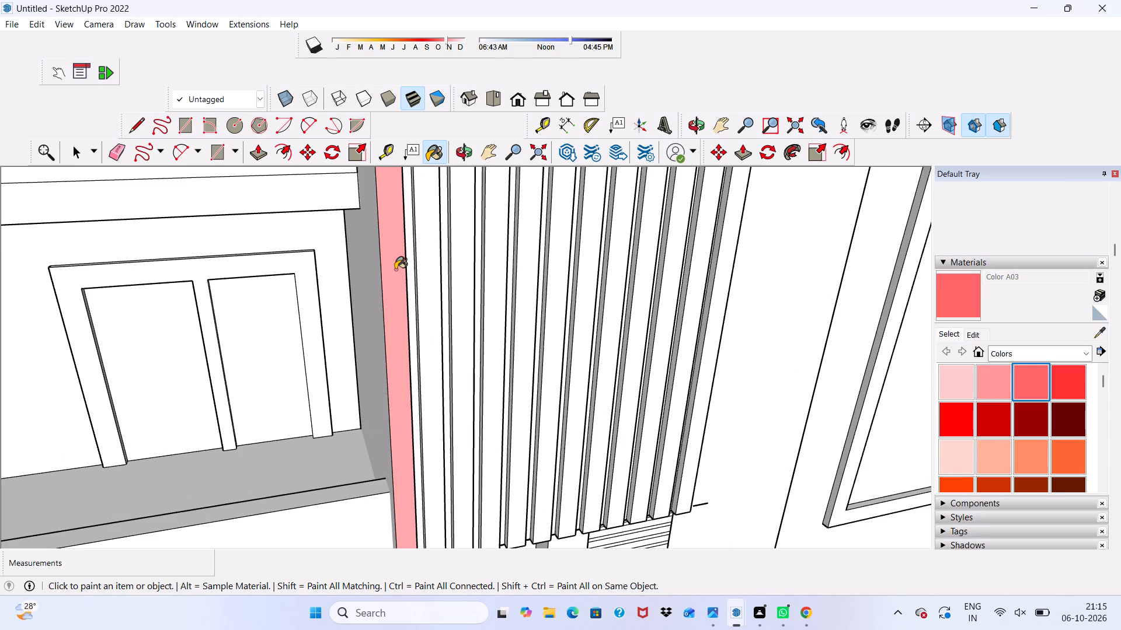
left_click(390, 273)
Paint the next slats and the strips between them on the balcony-side half of the slatted block with Color A03.
scroll(436, 272, "down", 8)
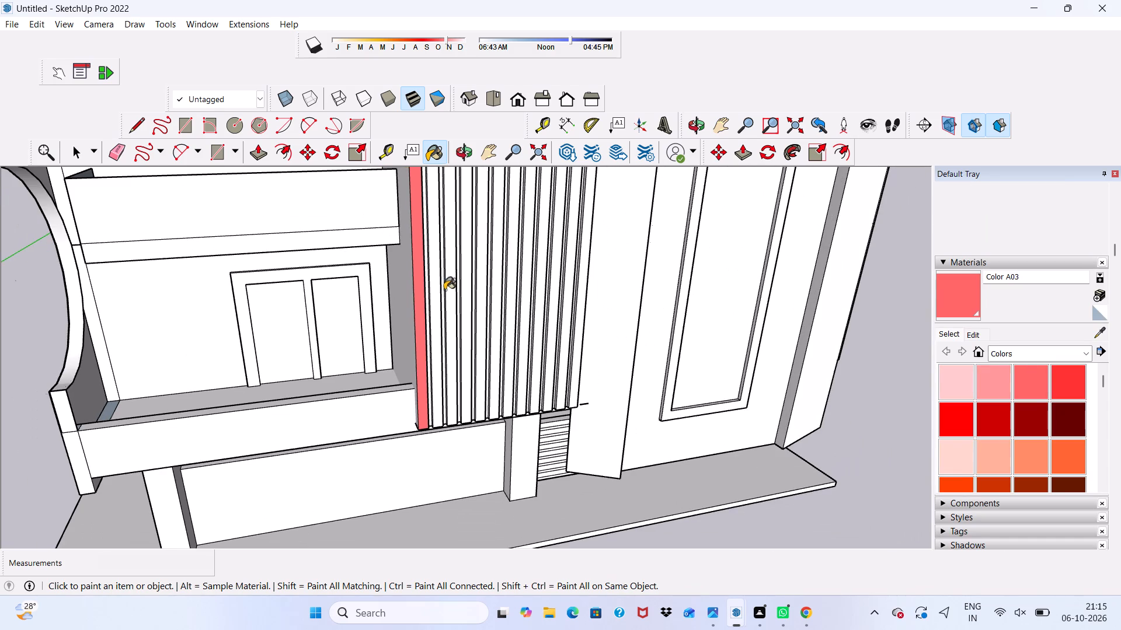
scroll(409, 339, "up", 2)
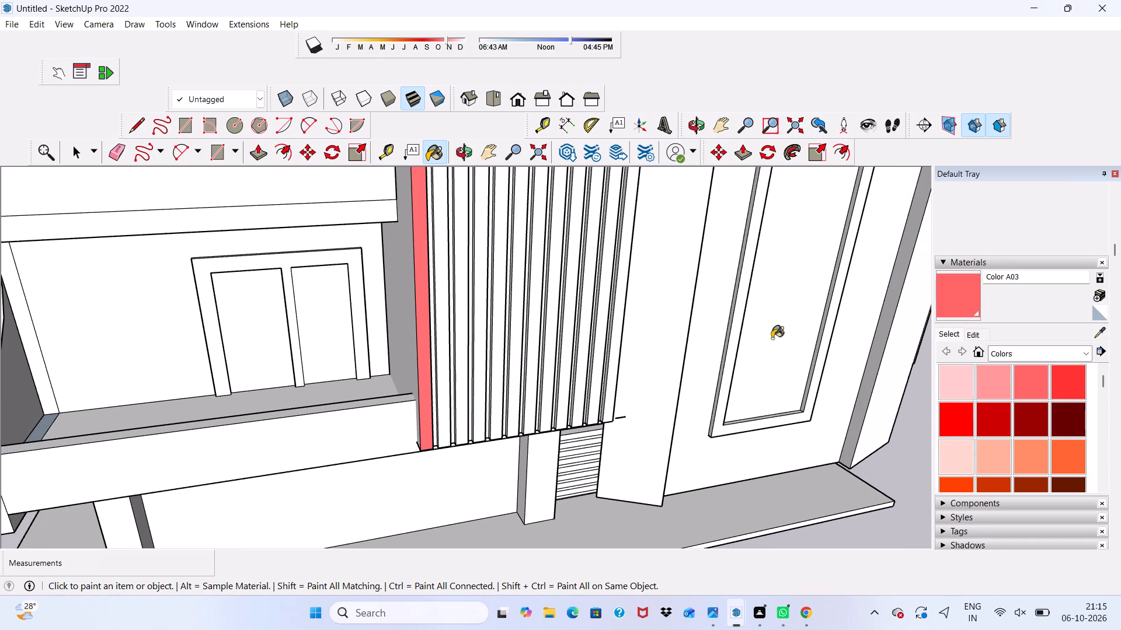
scroll(977, 406, "up", 2)
scroll(1029, 482, "down", 1)
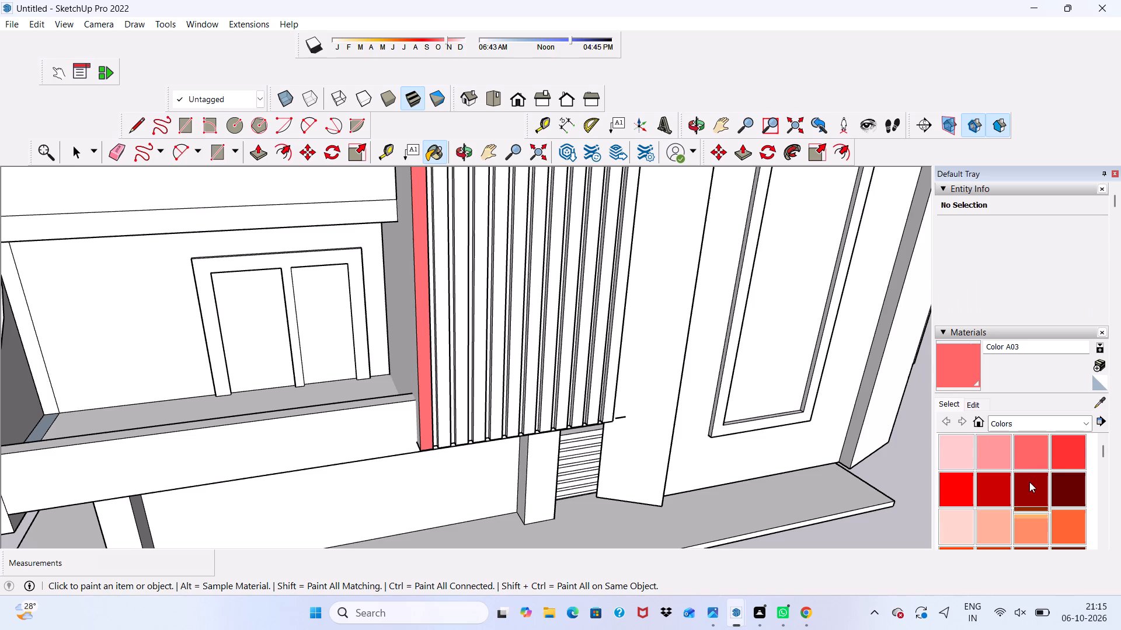
scroll(1029, 482, "up", 6)
scroll(551, 223, "down", 1)
scroll(556, 235, "up", 3)
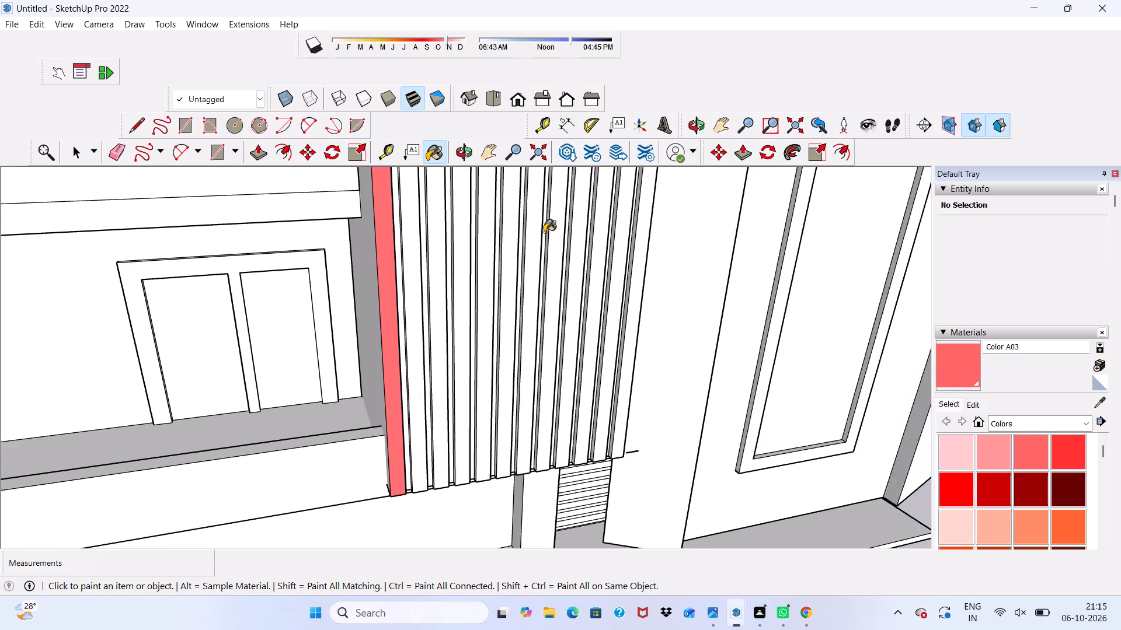
scroll(544, 232, "up", 4)
left_click(387, 283)
scroll(387, 283, "up", 2)
left_click(367, 287)
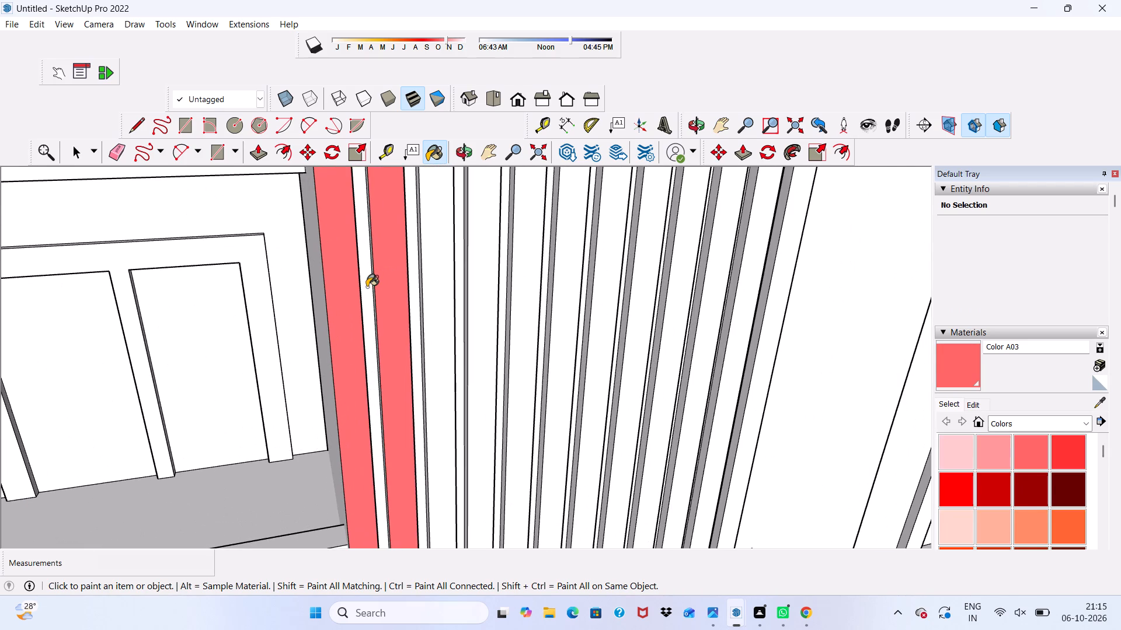
scroll(394, 271, "up", 3)
left_click(418, 263)
left_click(453, 271)
left_click(483, 254)
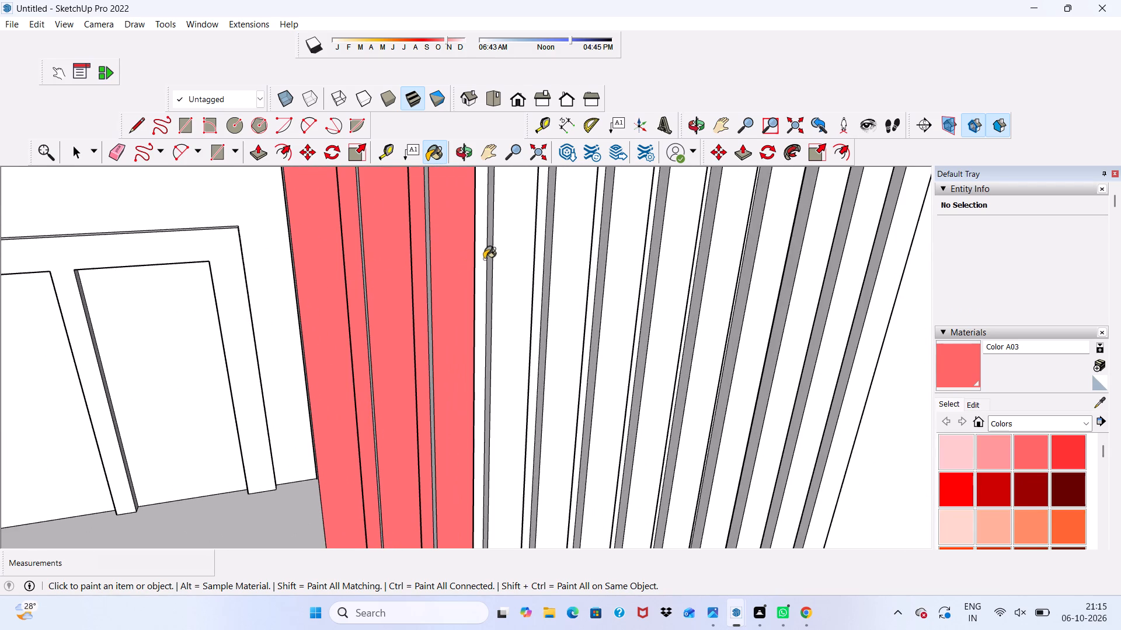
left_click(493, 254)
left_click(517, 248)
left_click(537, 247)
left_click(553, 239)
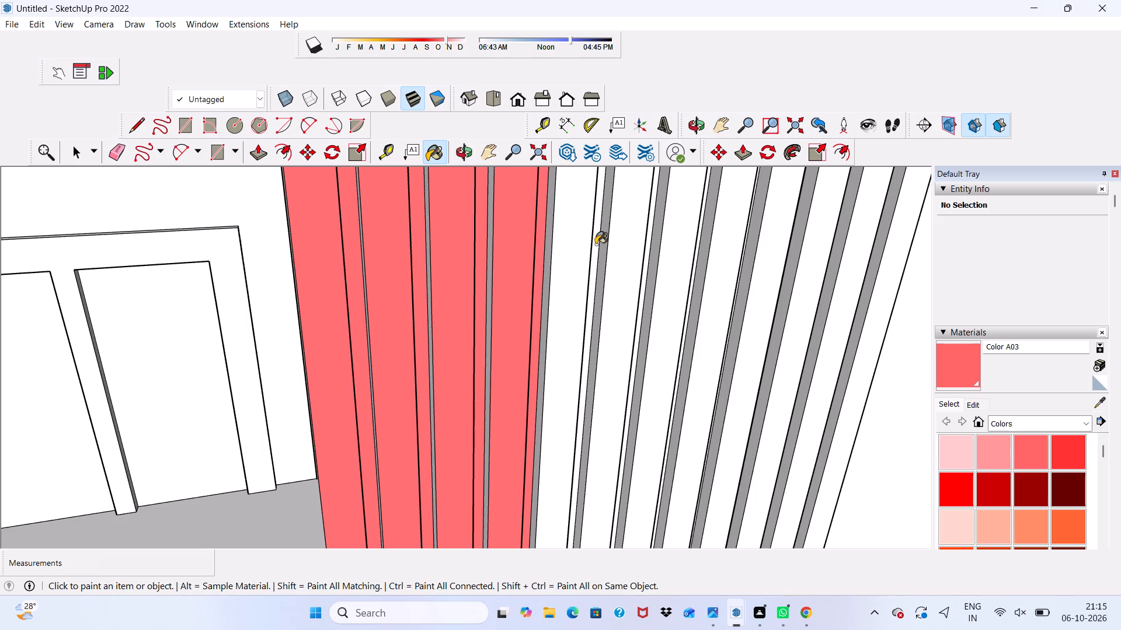
Paint the fronts of the remaining slats, up to the end beside the tall framed panel, with Color A03.
left_click(582, 255)
left_click(598, 253)
left_click(609, 250)
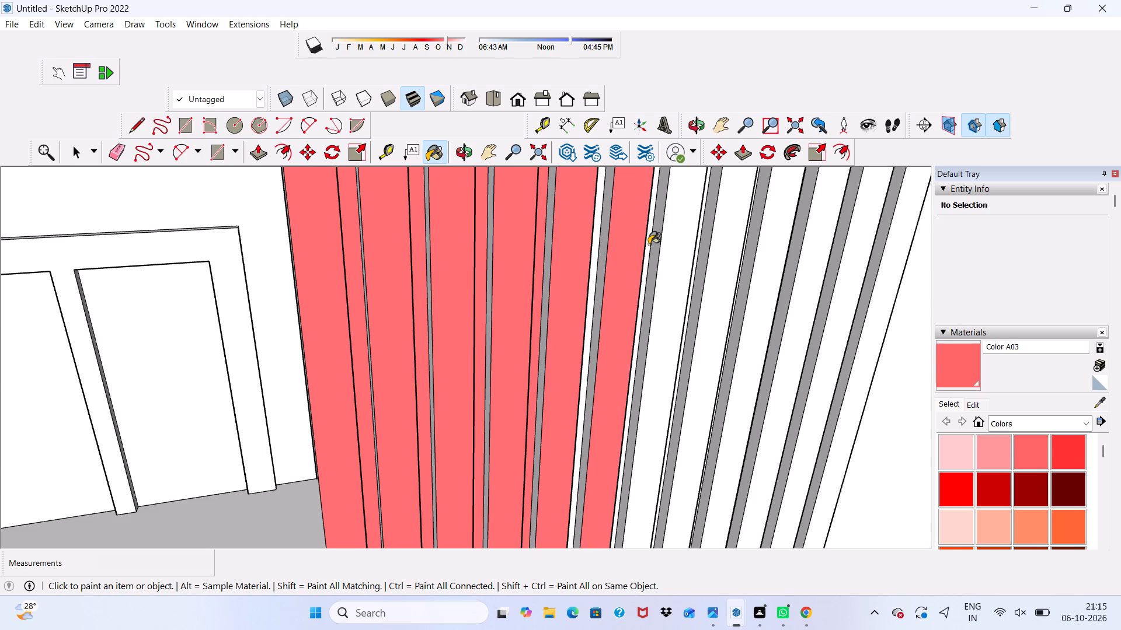
left_click(649, 244)
left_click(678, 239)
left_click(727, 234)
left_click(770, 235)
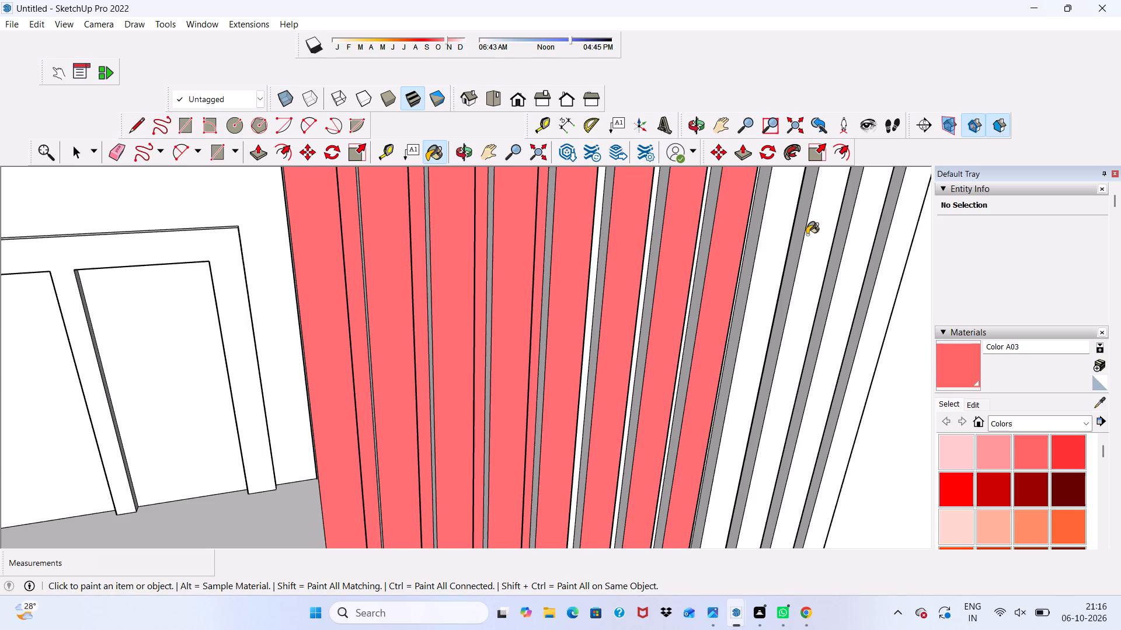
left_click(807, 235)
left_click(845, 236)
left_click(893, 232)
left_click(864, 250)
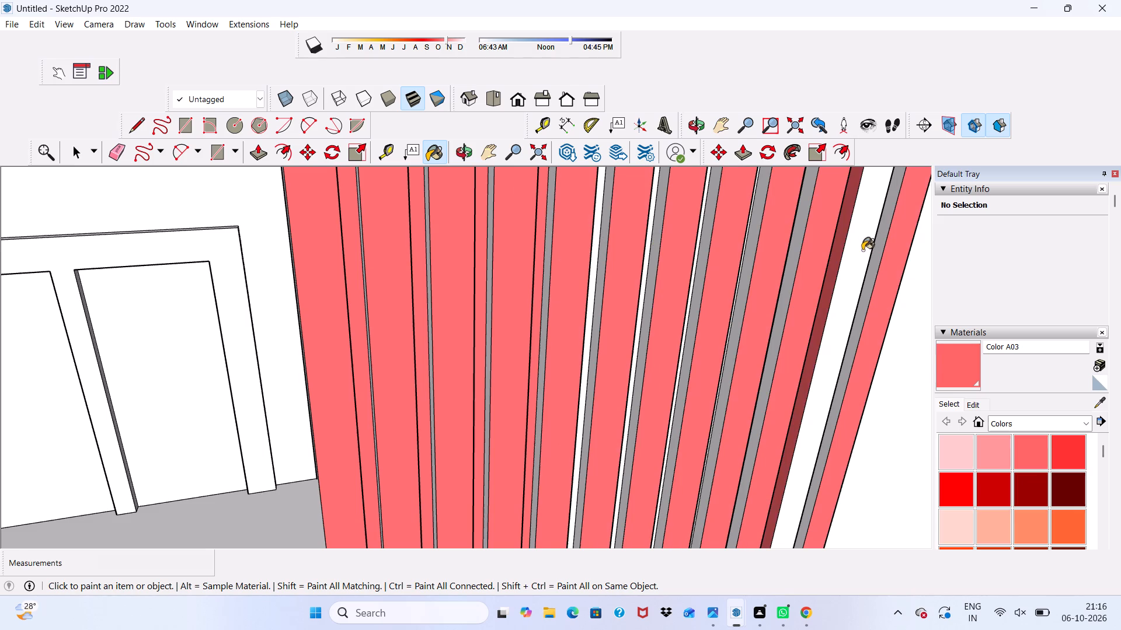
Paint the slatted block's large side face towards the balcony and its top face with Color A03.
scroll(586, 296, "up", 1)
scroll(586, 296, "down", 8)
scroll(538, 295, "up", 1)
scroll(342, 253, "down", 7)
scroll(433, 289, "down", 6)
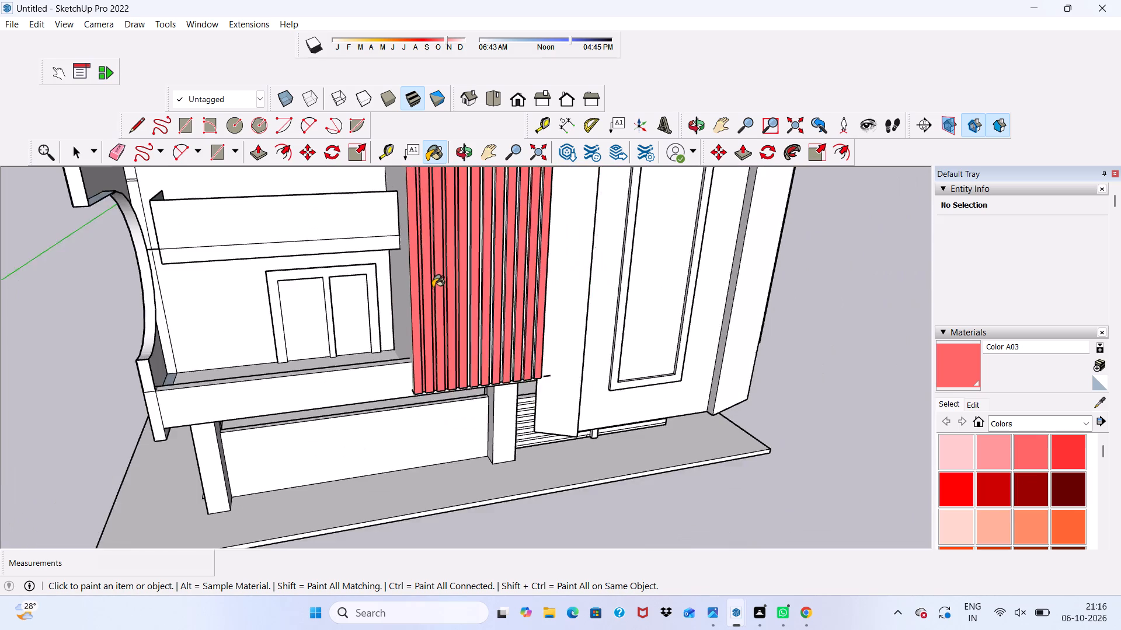
scroll(433, 288, "down", 9)
middle_click_drag(451, 267, 516, 253)
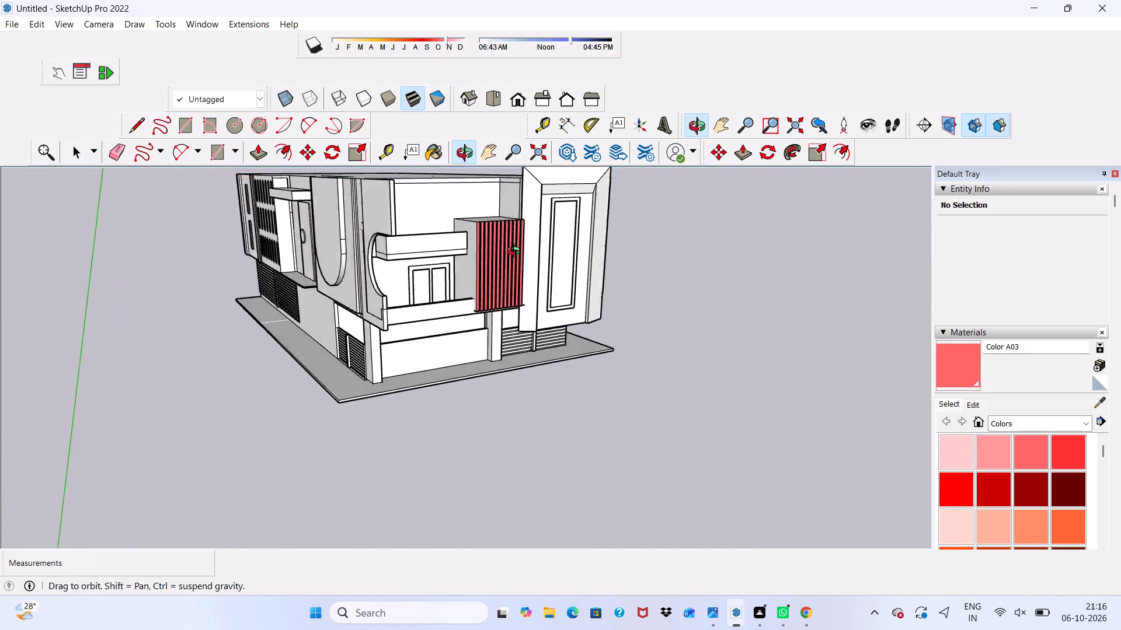
middle_click_drag(516, 253, 531, 271)
scroll(505, 286, "up", 8)
left_click(487, 278)
scroll(479, 262, "up", 4)
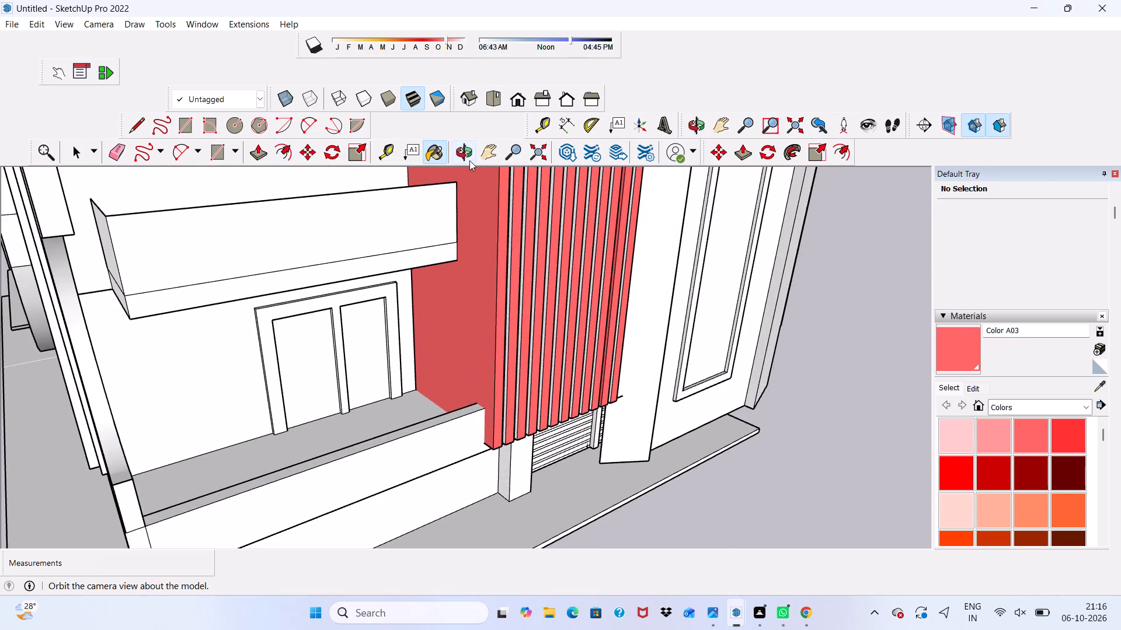
scroll(469, 166, "down", 5)
scroll(493, 253, "up", 1)
scroll(494, 254, "down", 1)
middle_click_drag(494, 255, 487, 316)
left_click(502, 235)
Paint the unpainted recessed strips between the middle slats of the block with Color A03.
middle_click_drag(537, 302, 431, 178)
scroll(431, 174, "up", 1)
scroll(461, 319, "up", 6)
left_click(462, 320)
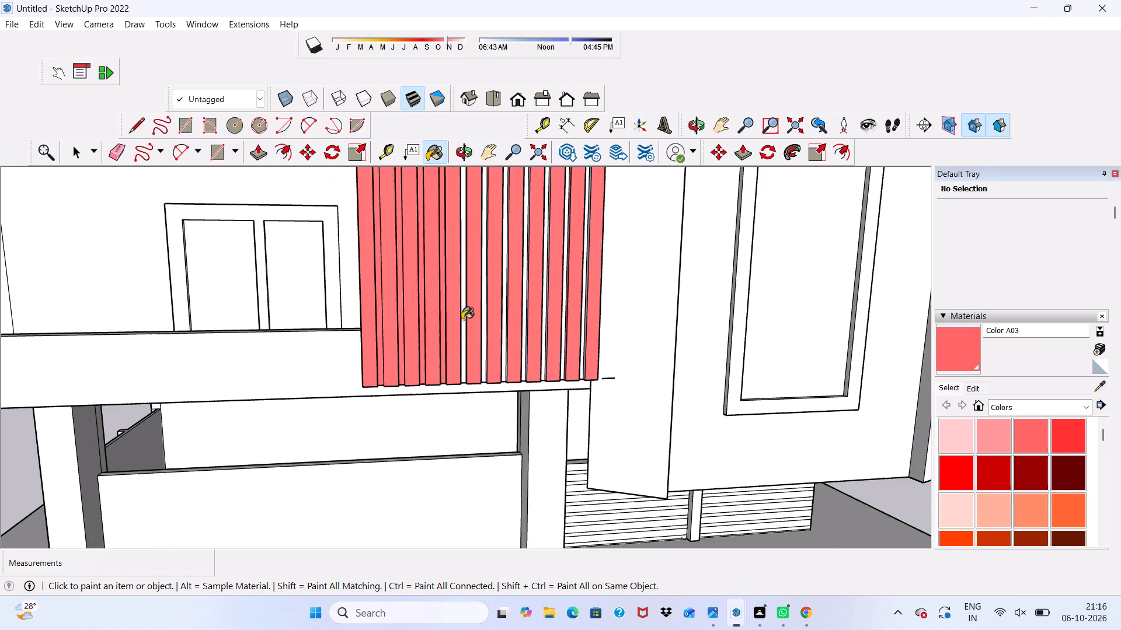
scroll(462, 320, "up", 3)
left_click(493, 303)
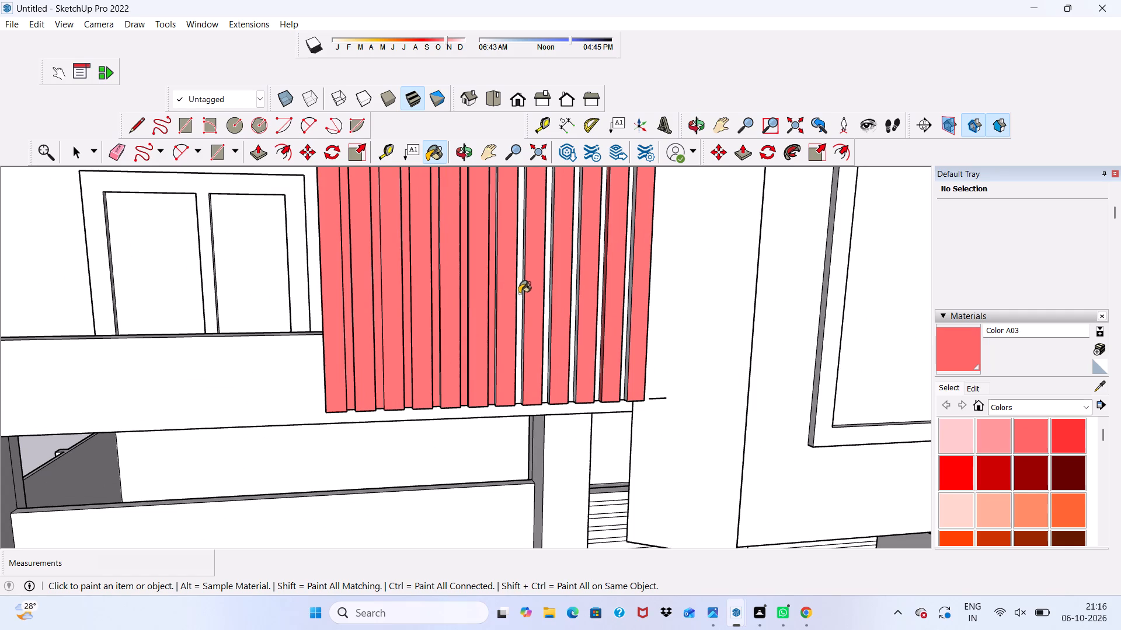
left_click(520, 294)
left_click(541, 289)
left_click(549, 288)
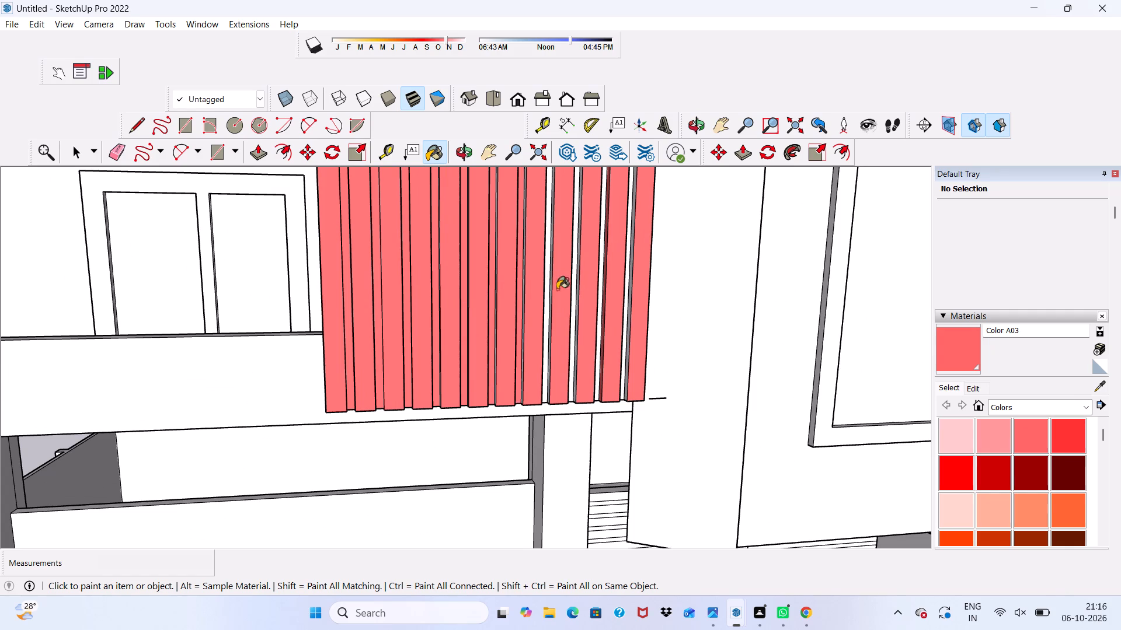
left_click(577, 291)
left_click(572, 300)
Paint the last recessed strips and the slat side face nearest the tall framed panel with Color A03.
scroll(591, 301, "up", 2)
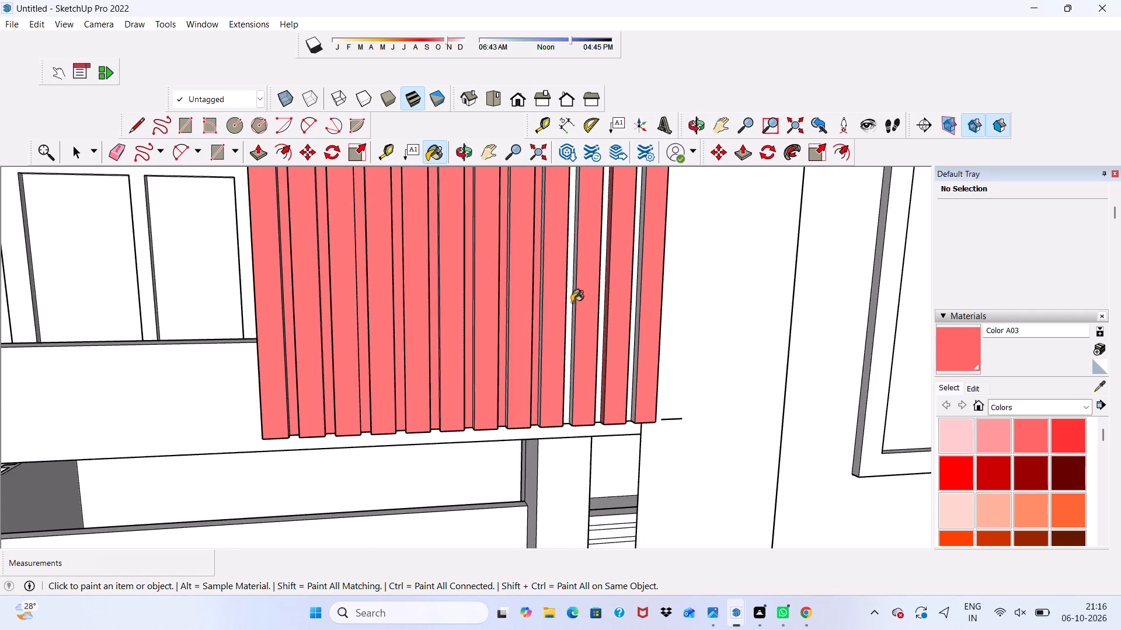
scroll(572, 302, "up", 3)
left_click(572, 302)
scroll(604, 309, "up", 2)
left_click(611, 307)
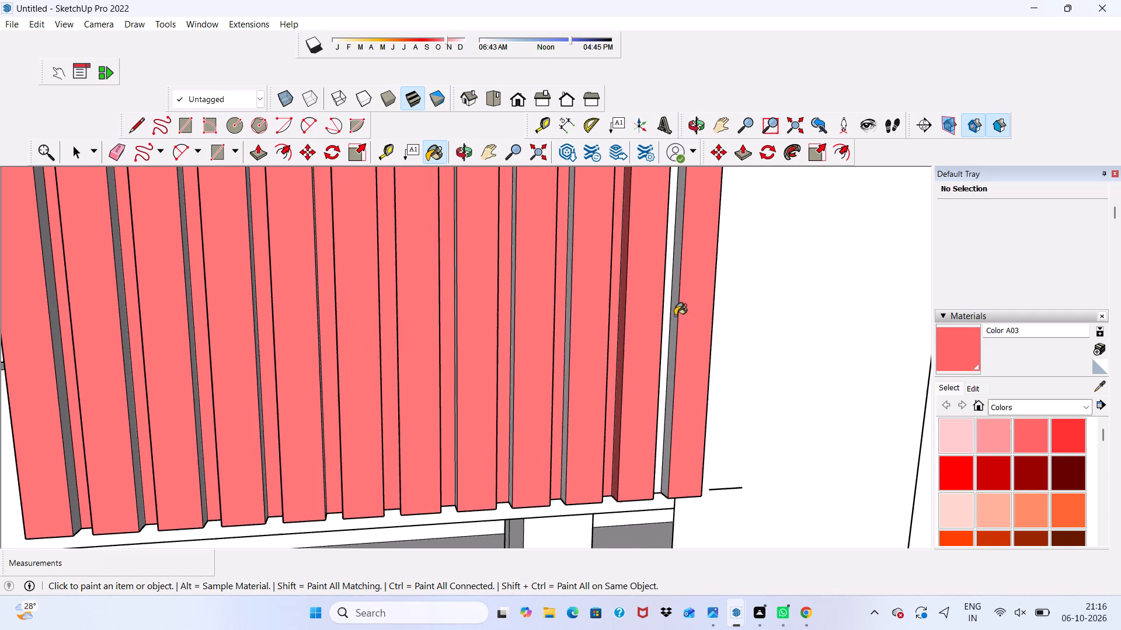
left_click(669, 322)
scroll(645, 323, "down", 3)
scroll(662, 307, "up", 6)
left_click(662, 306)
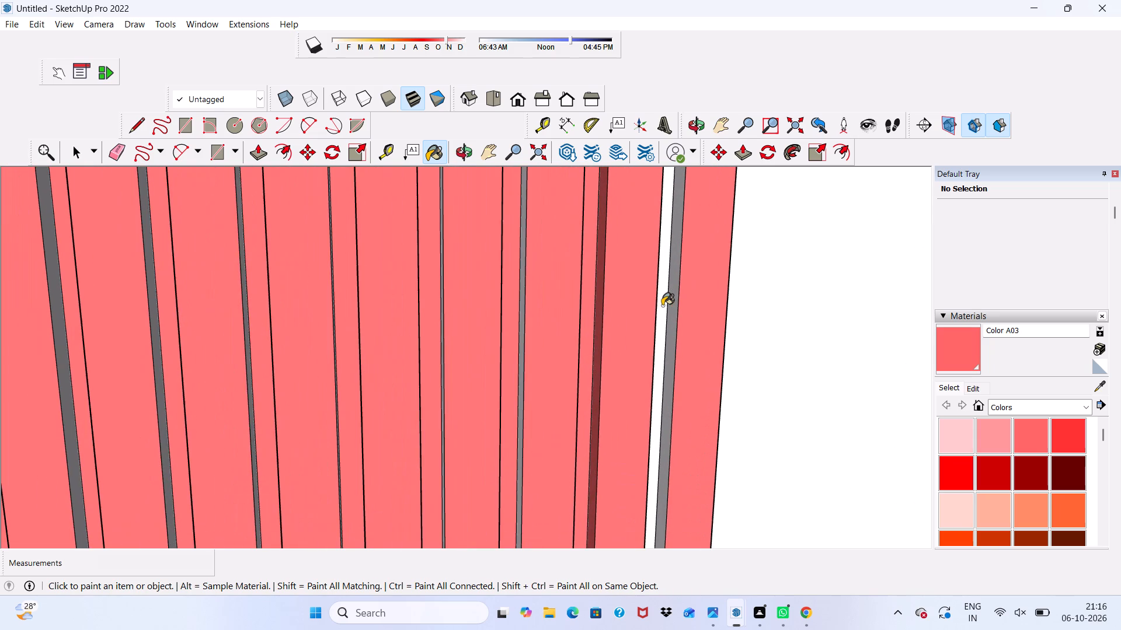
left_click(674, 292)
Examine the painted slatted block and the surrounding facades from several angles.
scroll(488, 350, "down", 5)
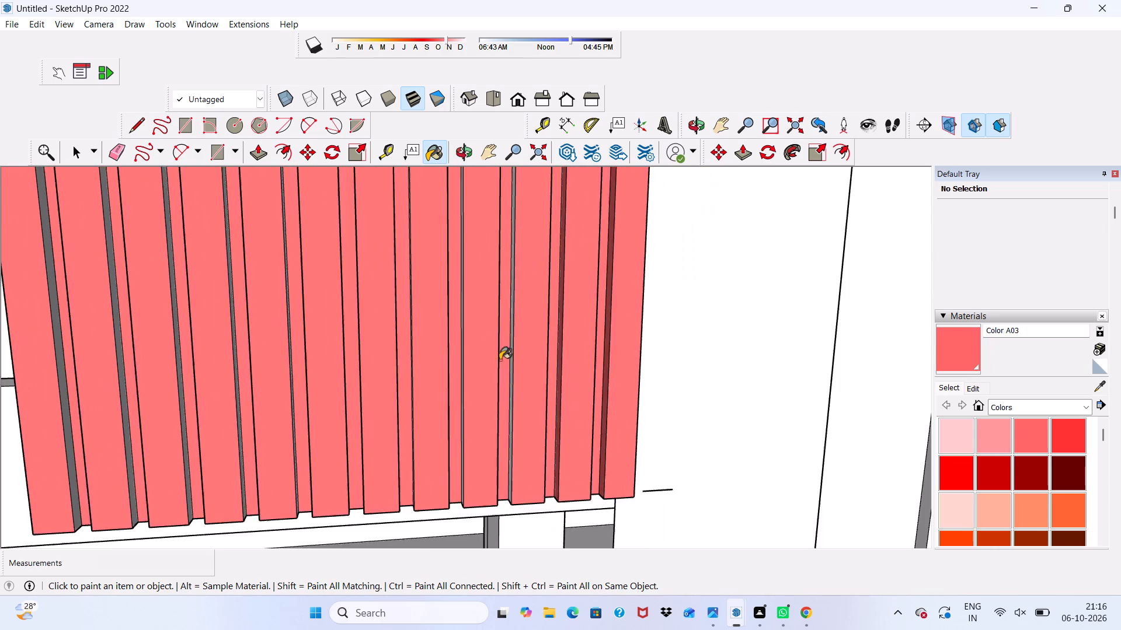
scroll(500, 360, "down", 10)
middle_click_drag(262, 343, 504, 359)
scroll(496, 346, "down", 2)
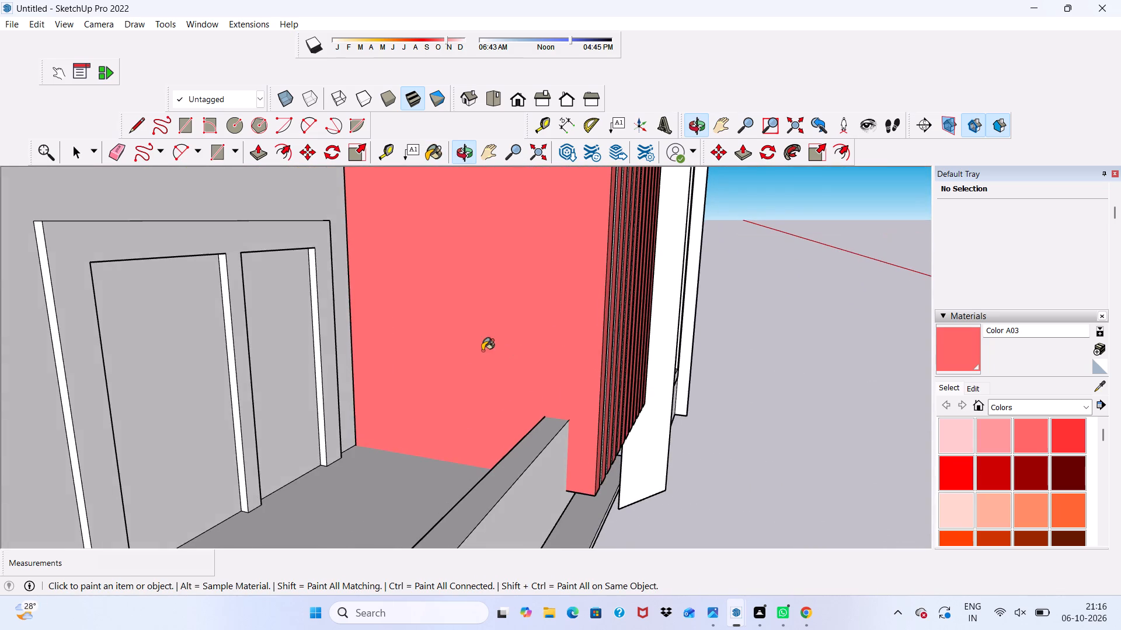
scroll(482, 351, "down", 8)
scroll(401, 358, "down", 5)
middle_click_drag(438, 386, 319, 335)
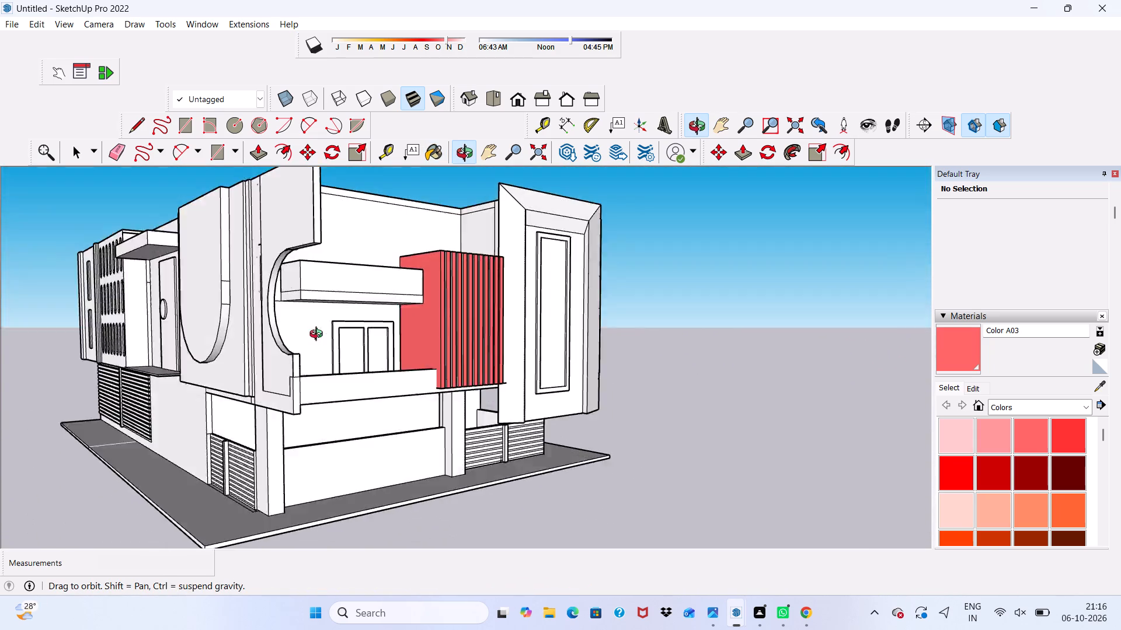
middle_click_drag(319, 335, 239, 311)
scroll(290, 464, "up", 3)
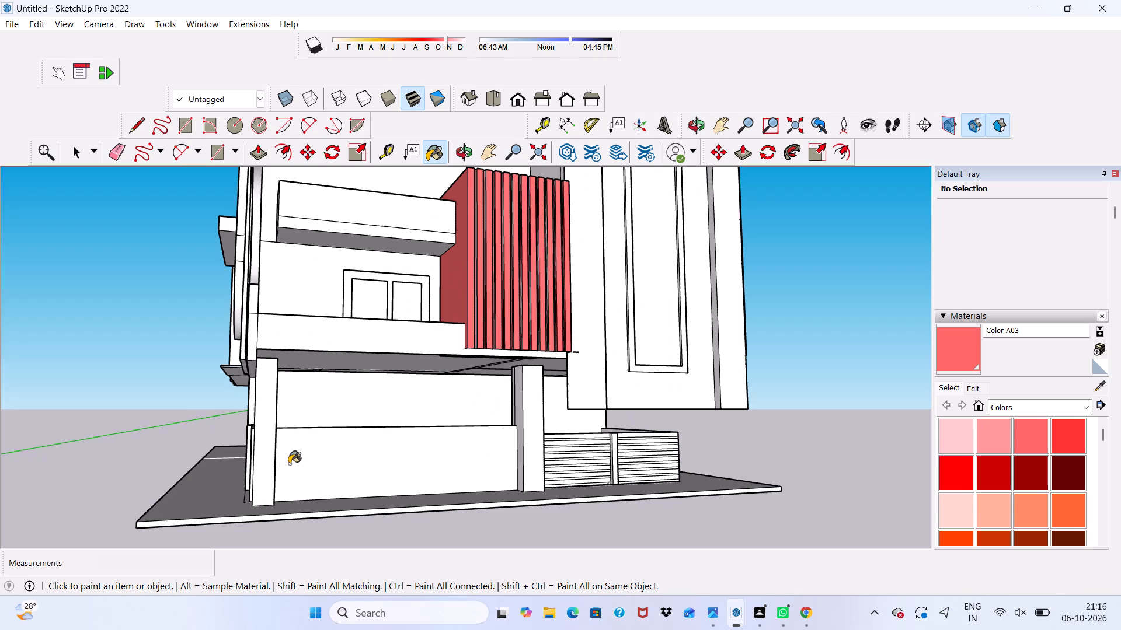
scroll(289, 464, "down", 6)
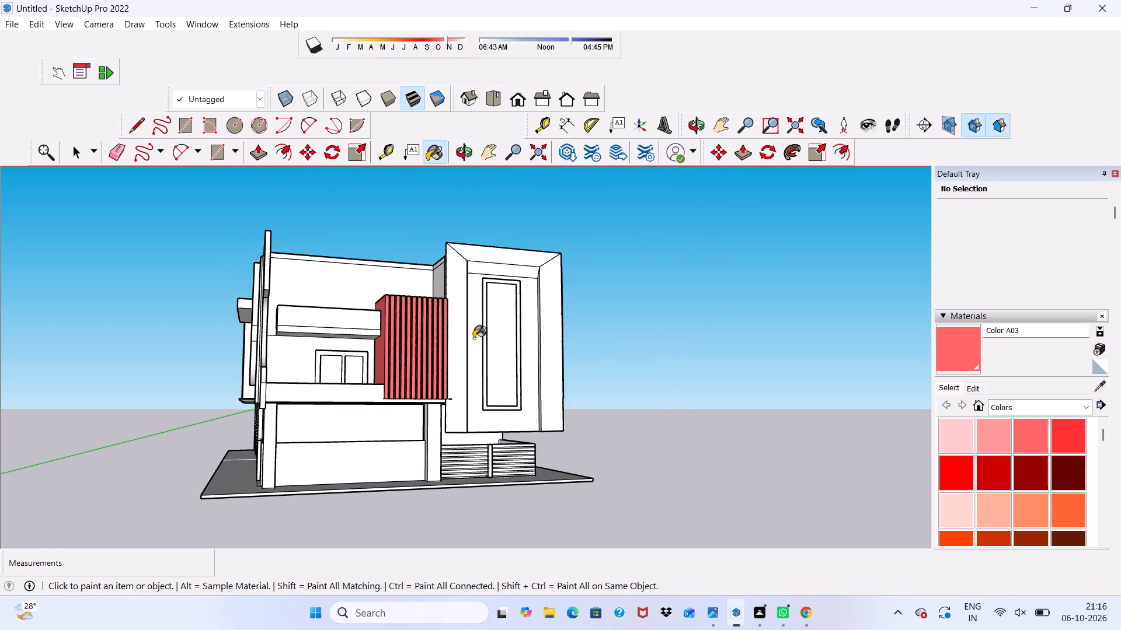
Paint the inner face of the tall framed panel beside the slatted block with Color A03.
scroll(479, 329, "up", 7)
left_click(502, 282)
scroll(447, 310, "down", 5)
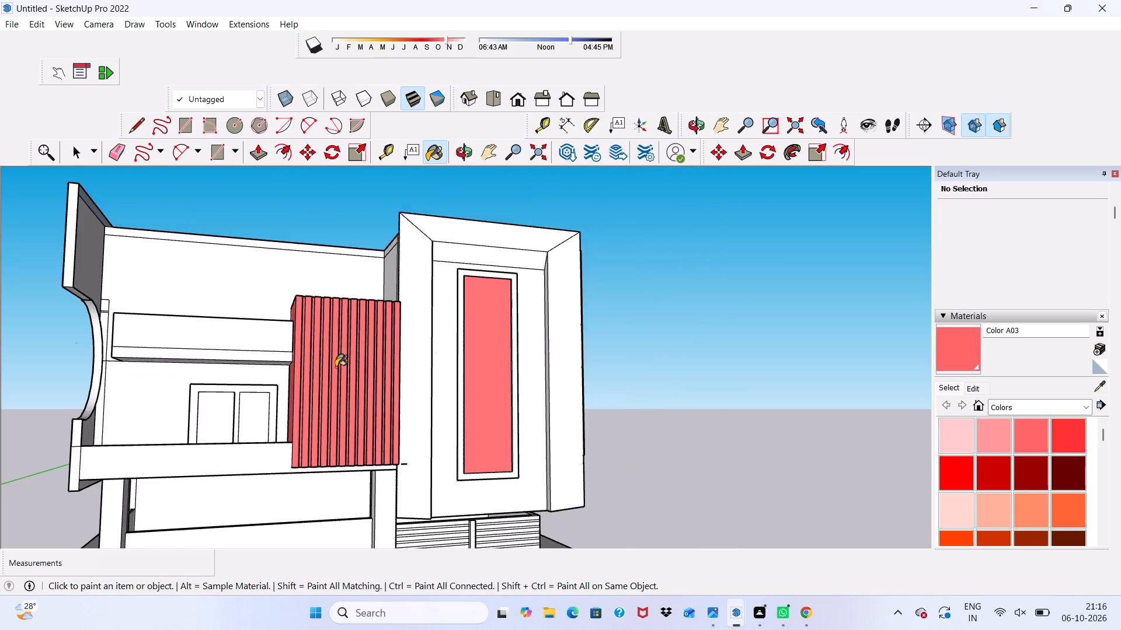
scroll(336, 367, "down", 2)
key("space")
scroll(336, 367, "up", 3)
scroll(339, 377, "down", 2)
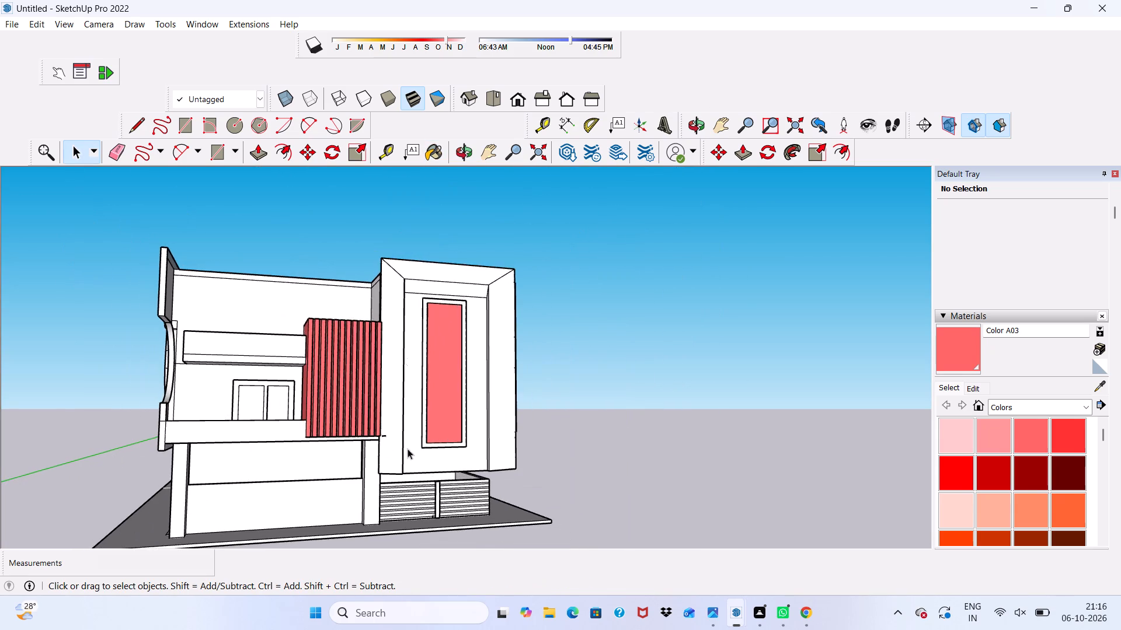
scroll(307, 395, "down", 4)
scroll(373, 356, "up", 1)
scroll(373, 356, "down", 4)
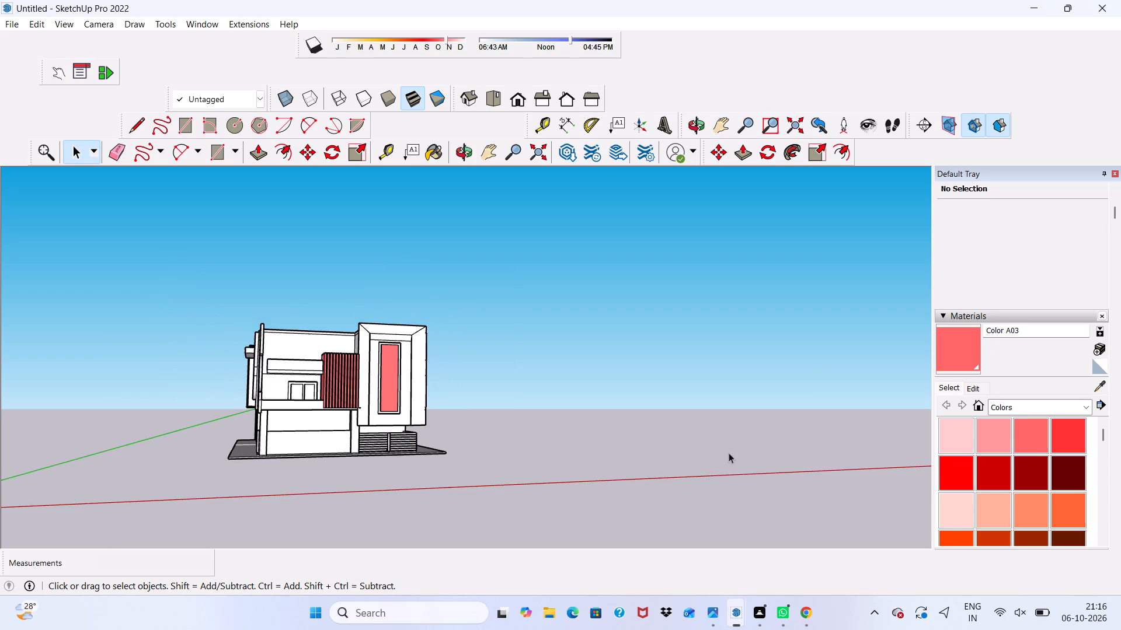
Paint the front face of the frame around the tall panel with Color B07.
scroll(987, 474, "up", 3)
scroll(988, 475, "down", 2)
scroll(998, 470, "up", 1)
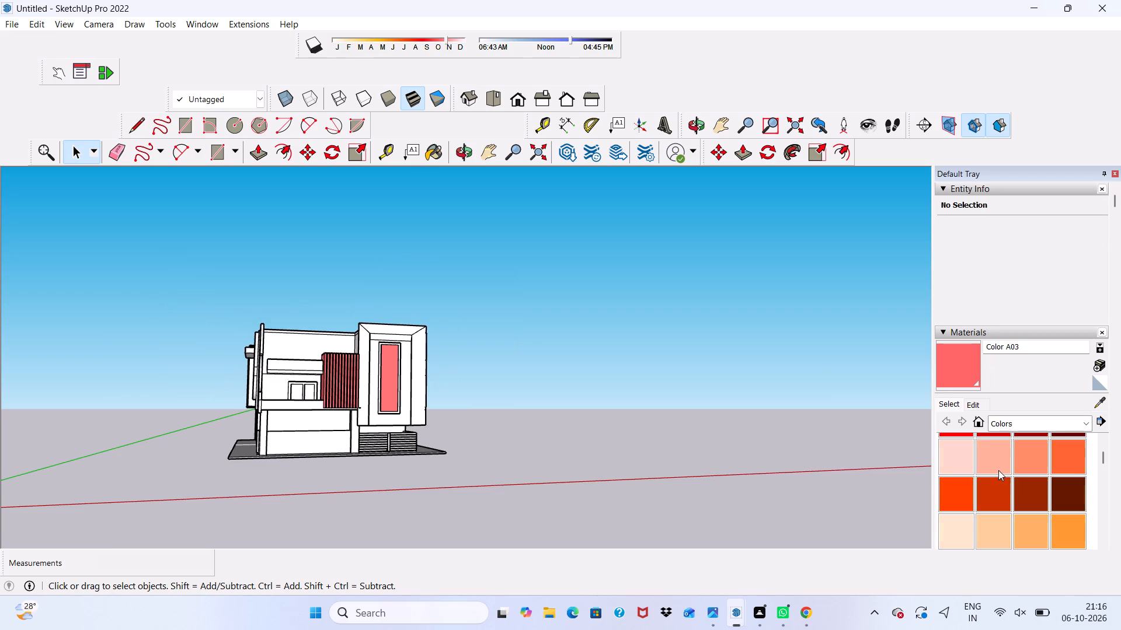
left_click(1025, 482)
scroll(319, 335, "up", 2)
scroll(360, 375, "up", 3)
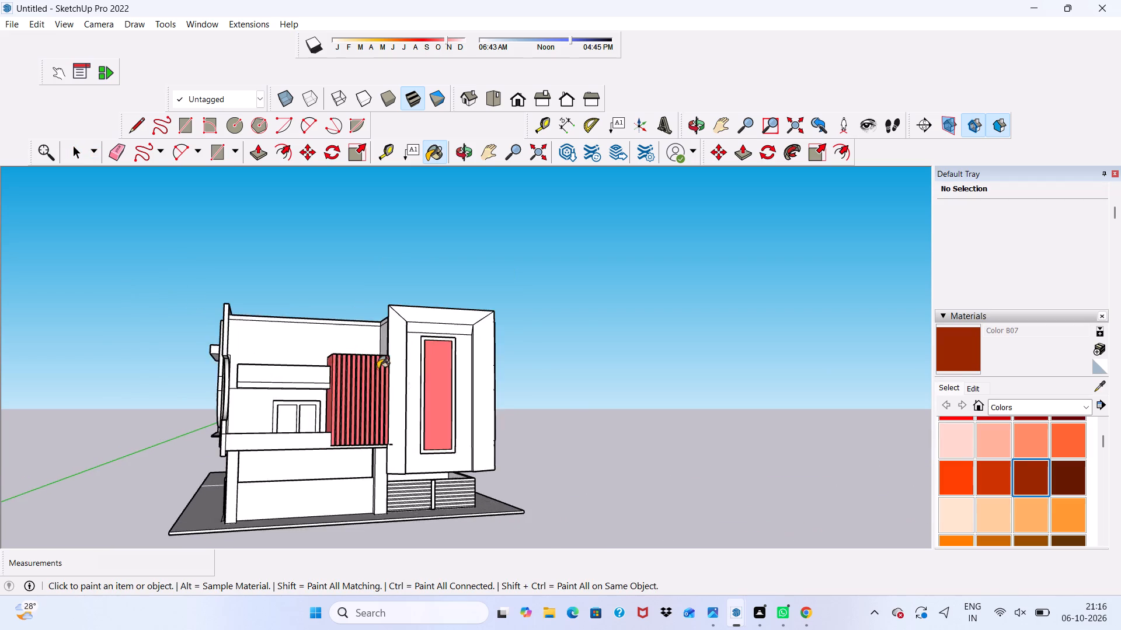
scroll(378, 369, "up", 9)
left_click(454, 333)
Paint the tall panel frame's thin vertical edges with Color B07: the inner one farthest from the slatted block and the outer one nearest it.
scroll(454, 330, "up", 3)
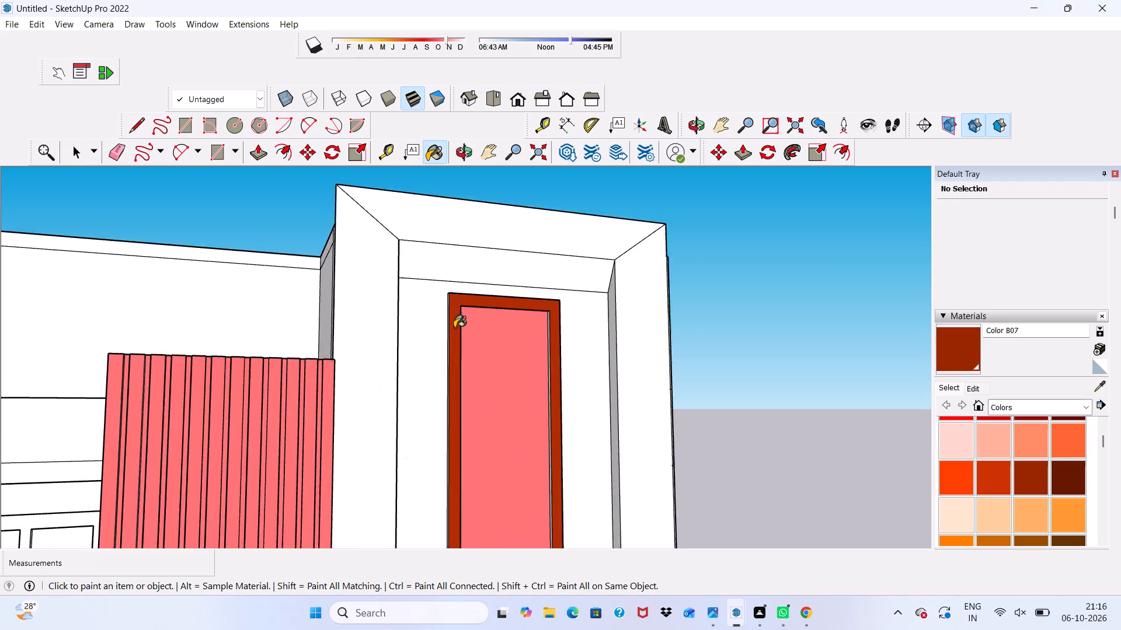
scroll(454, 328, "up", 1)
scroll(438, 299, "down", 6)
middle_click_drag(481, 371, 527, 360)
scroll(527, 360, "up", 8)
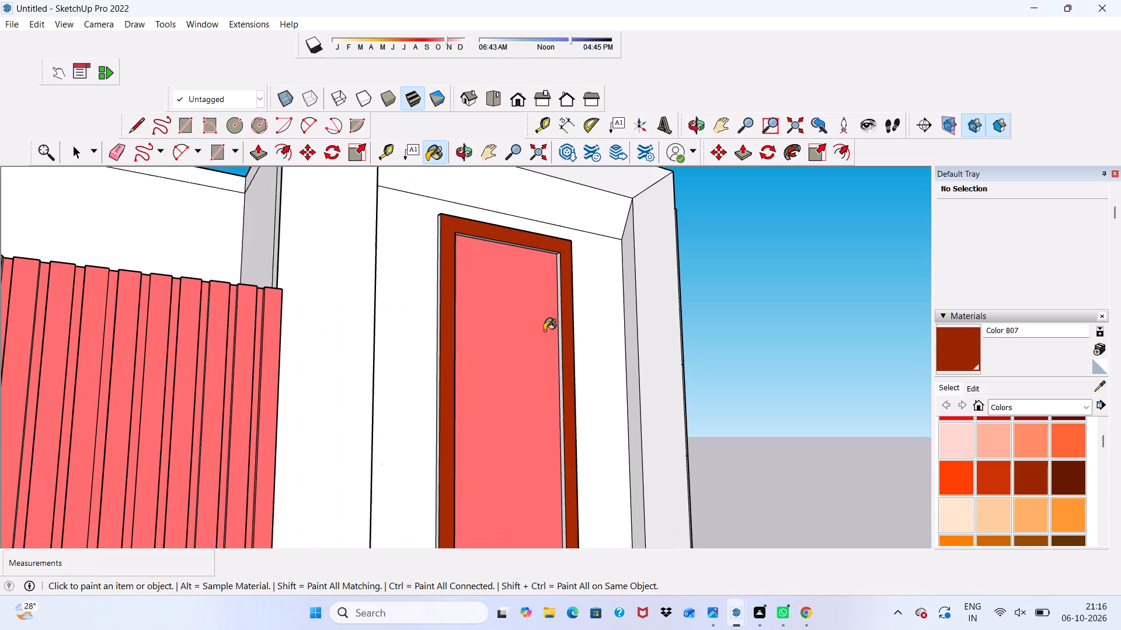
left_click(559, 325)
scroll(559, 328, "up", 3)
left_click(559, 328)
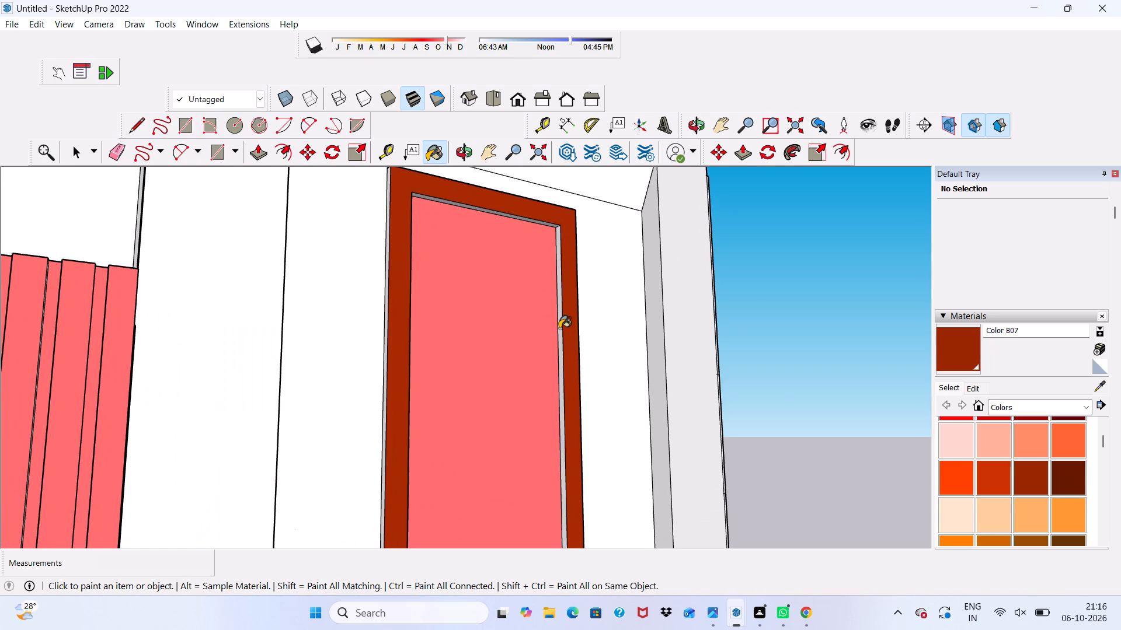
scroll(455, 329, "up", 4)
scroll(449, 329, "down", 2)
middle_click_drag(449, 328, 498, 358)
scroll(426, 327, "up", 2)
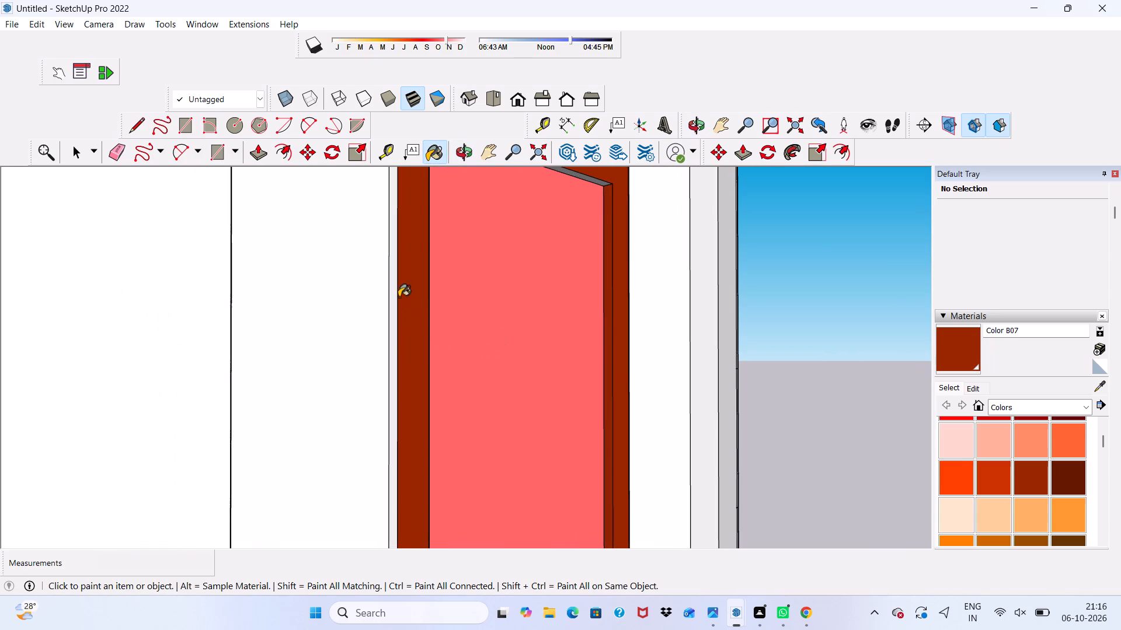
left_click(394, 298)
scroll(394, 298, "down", 3)
Paint the thin inner edge at the top of the tall panel's frame with Color B07.
middle_click_drag(430, 307, 402, 265)
scroll(456, 215, "up", 2)
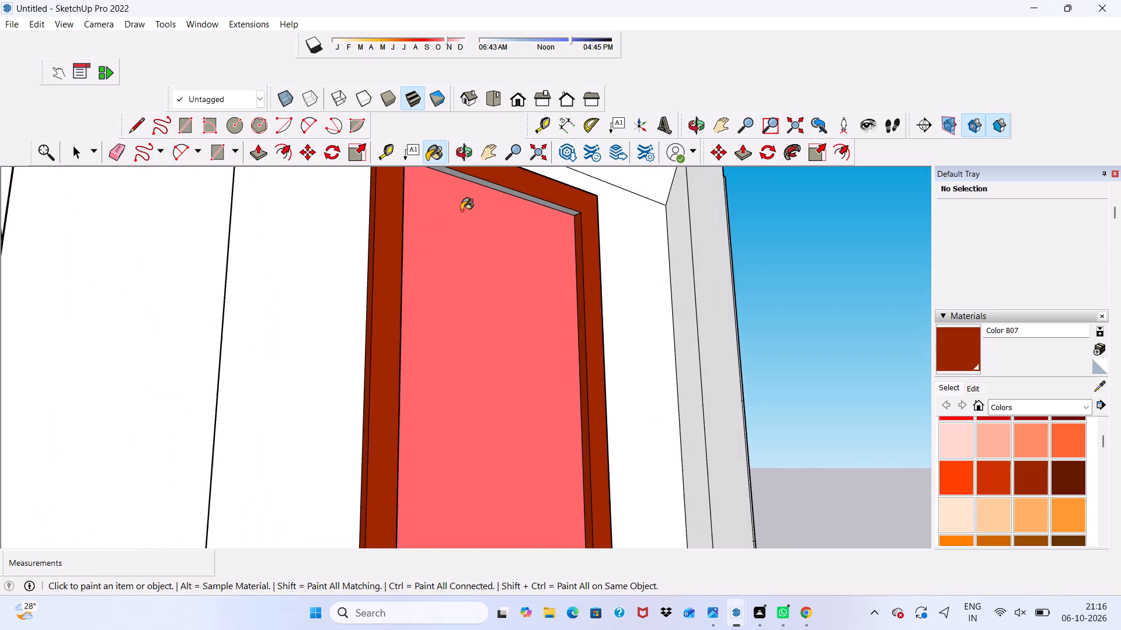
left_click(484, 183)
scroll(490, 193, "down", 4)
scroll(605, 183, "up", 5)
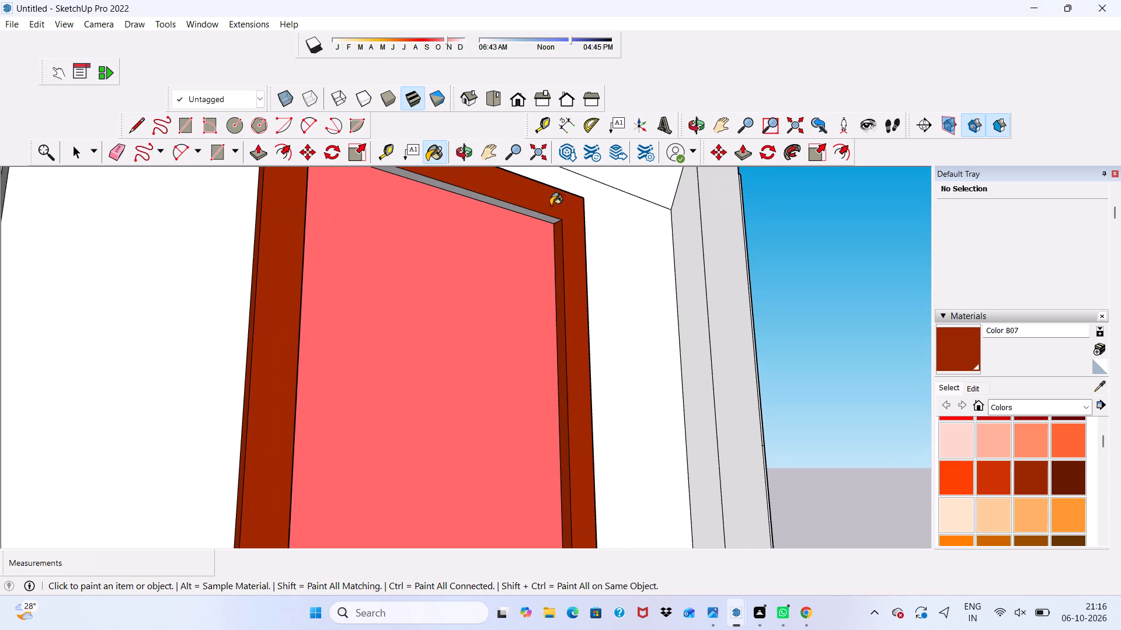
left_click(539, 217)
Paint the thin inner edge at the bottom of the tall panel's frame with Color B07.
scroll(518, 222, "down", 13)
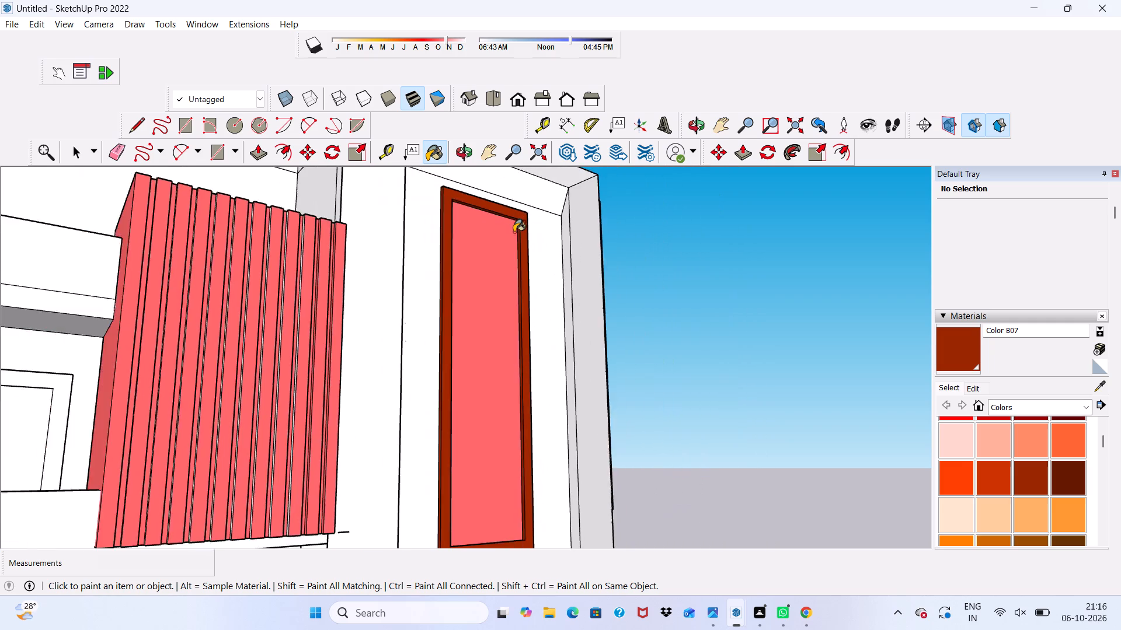
scroll(514, 232, "down", 6)
middle_click_drag(512, 243, 494, 300)
scroll(496, 297, "down", 1)
scroll(495, 401, "up", 7)
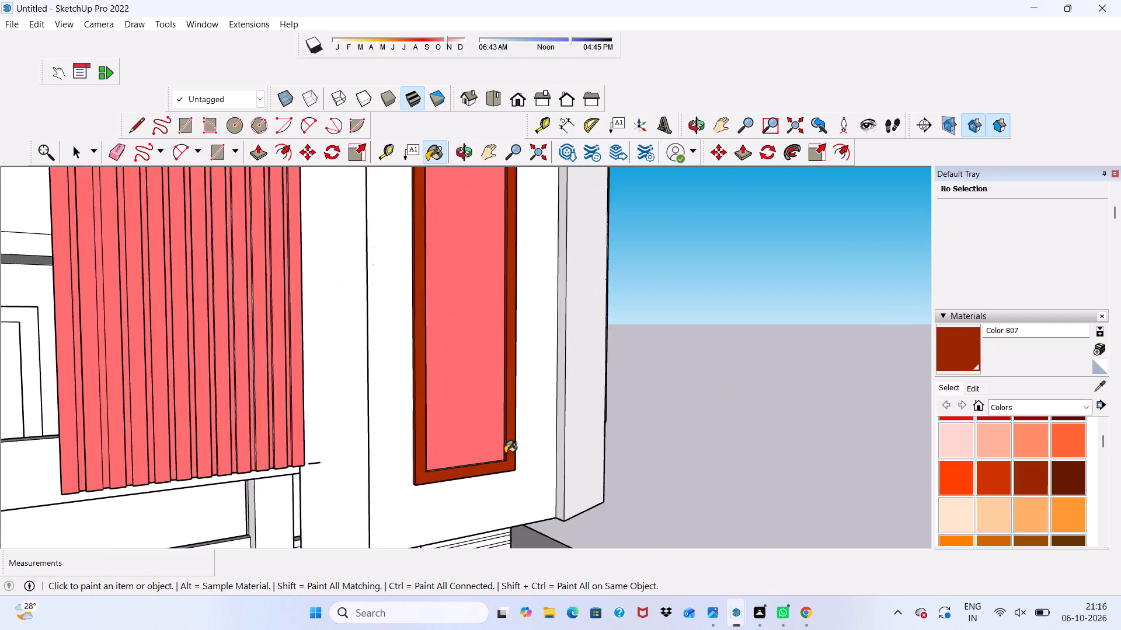
scroll(505, 453, "up", 4)
middle_click_drag(455, 481, 455, 505)
scroll(448, 494, "up", 4)
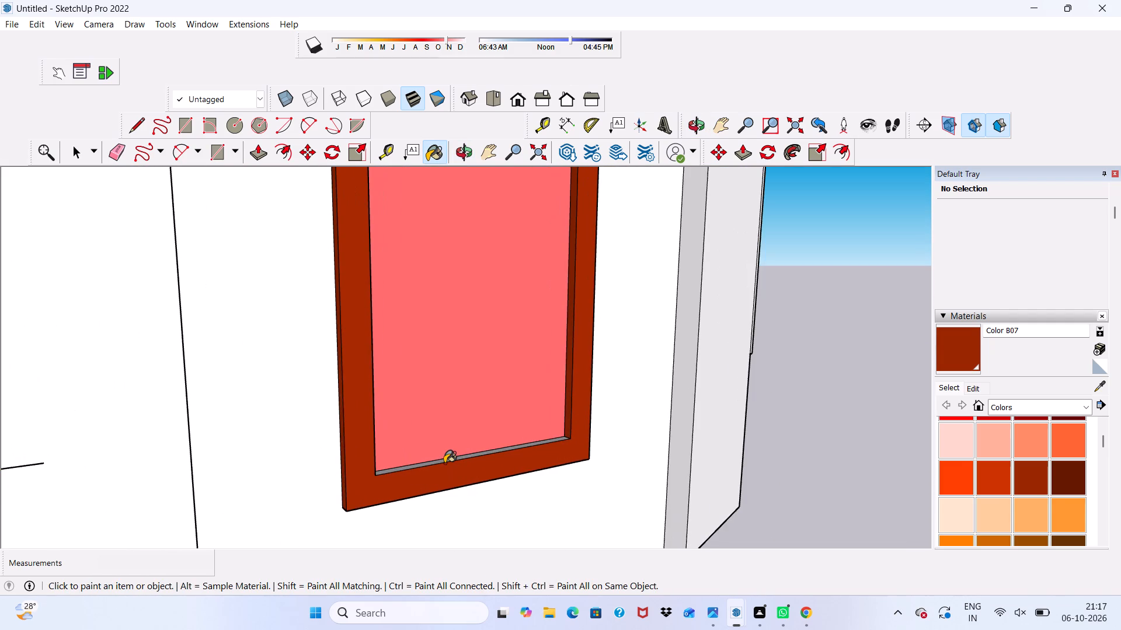
left_click(448, 458)
left_click(440, 463)
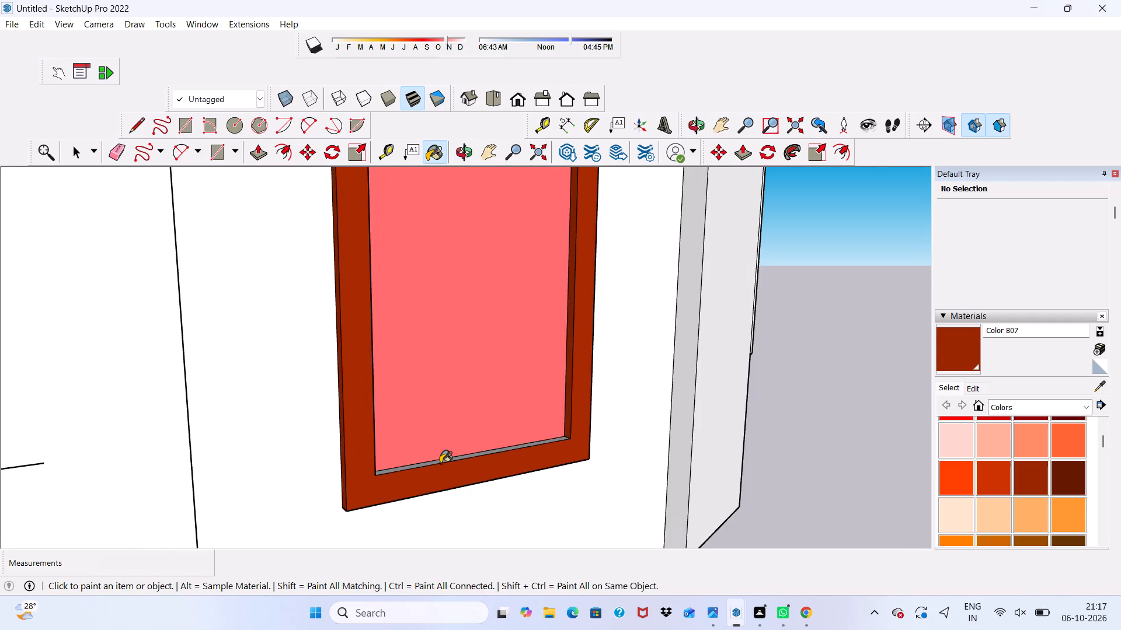
scroll(440, 463, "up", 9)
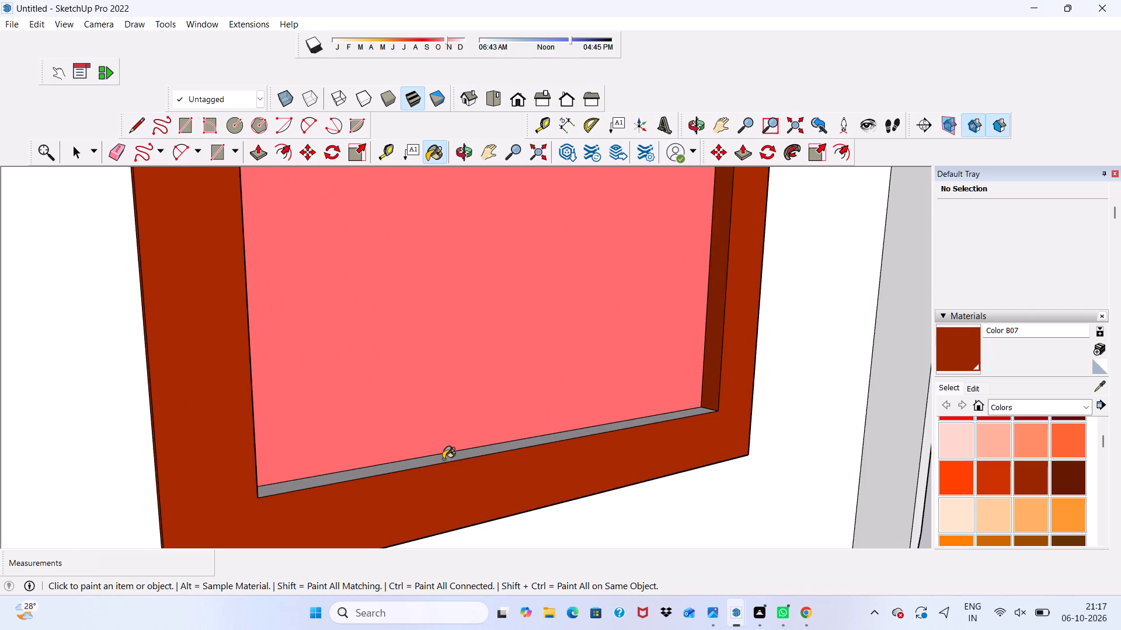
left_click(450, 457)
scroll(450, 458, "down", 3)
key("space")
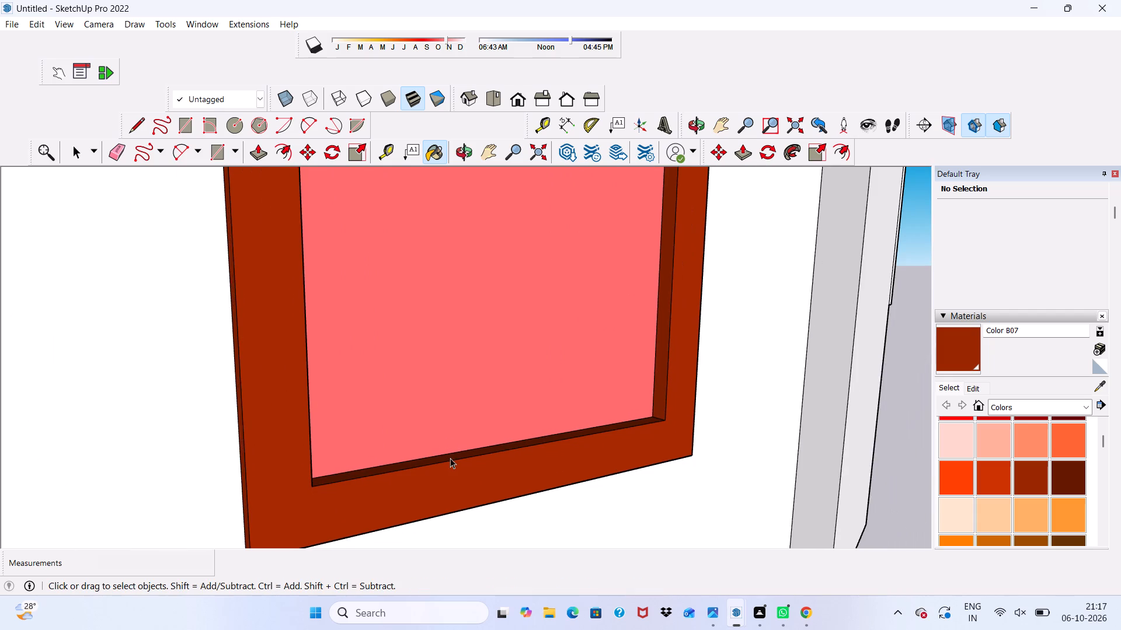
Examine the painted framed panel together with the slatted block and the adjoining facade.
scroll(448, 459, "down", 2)
scroll(76, 444, "down", 20)
scroll(337, 229, "up", 1)
scroll(337, 229, "down", 1)
scroll(338, 229, "up", 1)
scroll(347, 239, "down", 3)
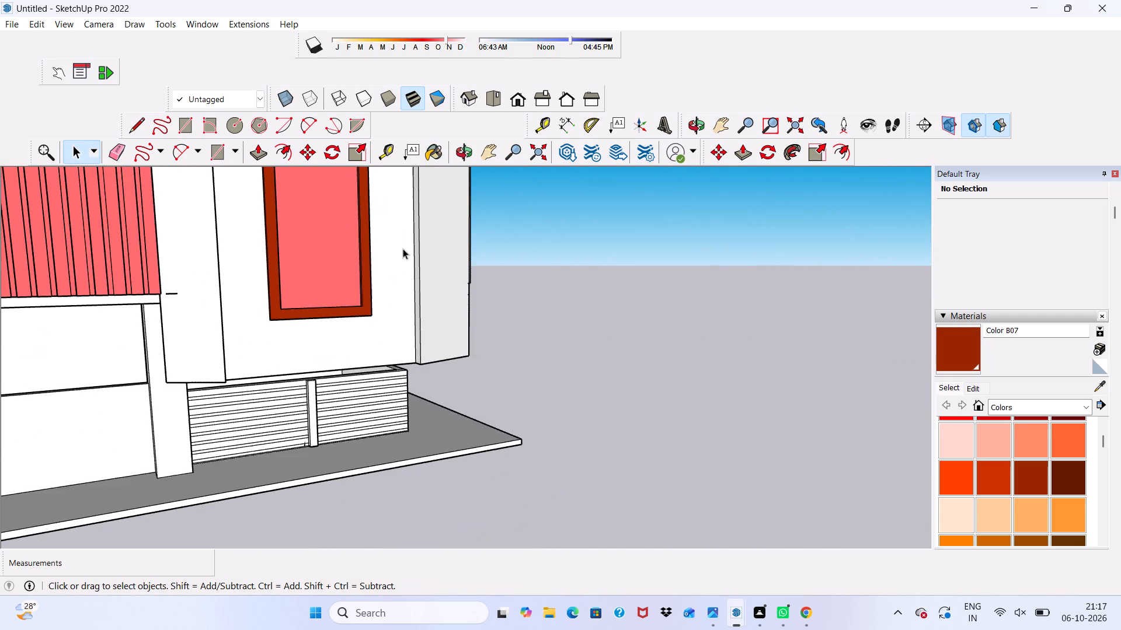
scroll(403, 249, "down", 12)
scroll(334, 300, "up", 1)
scroll(321, 306, "down", 3)
middle_click_drag(177, 327, 222, 326)
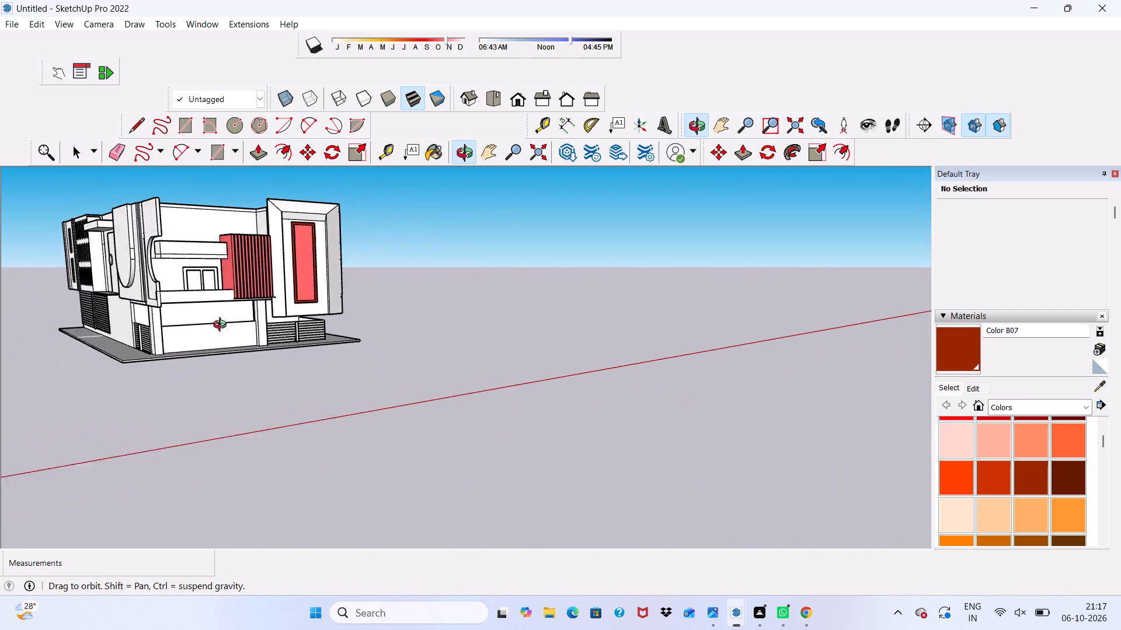
middle_click_drag(222, 326, 269, 345)
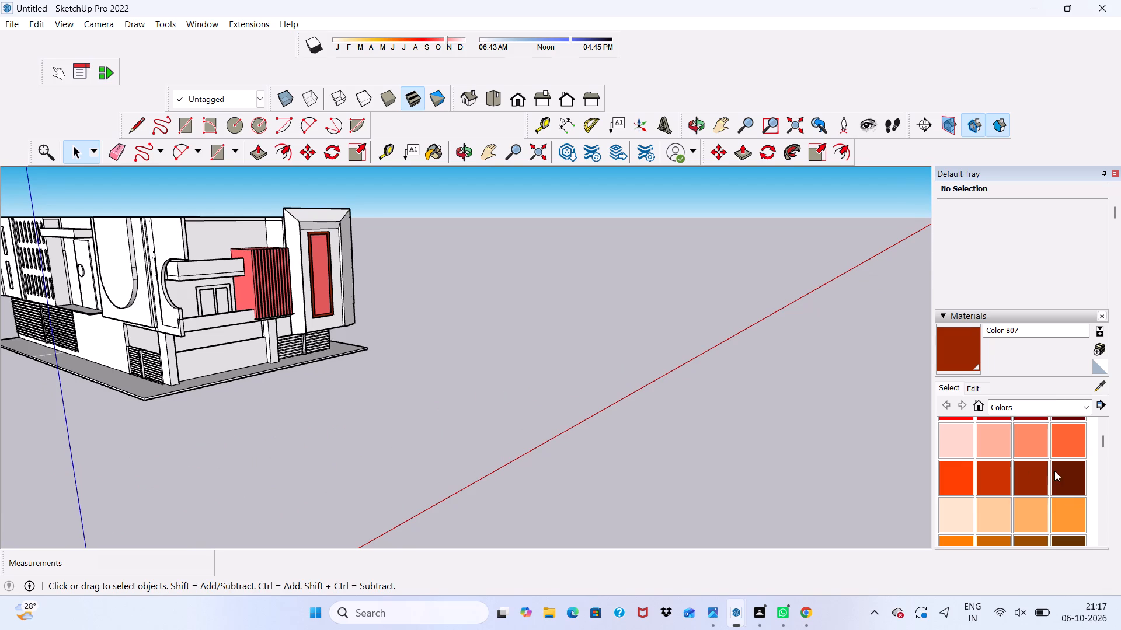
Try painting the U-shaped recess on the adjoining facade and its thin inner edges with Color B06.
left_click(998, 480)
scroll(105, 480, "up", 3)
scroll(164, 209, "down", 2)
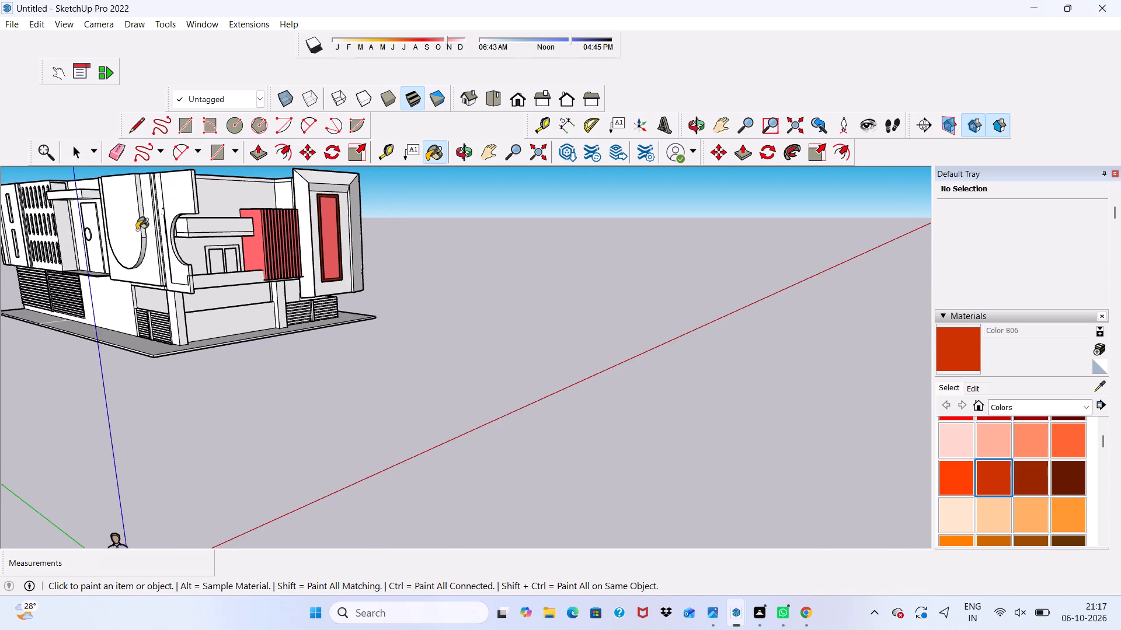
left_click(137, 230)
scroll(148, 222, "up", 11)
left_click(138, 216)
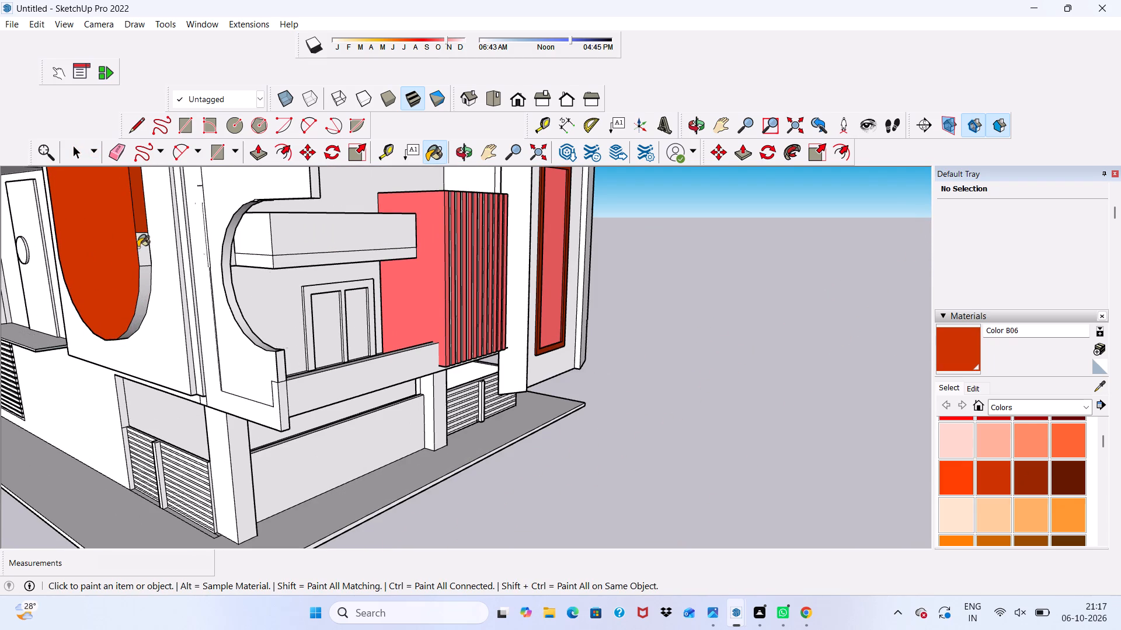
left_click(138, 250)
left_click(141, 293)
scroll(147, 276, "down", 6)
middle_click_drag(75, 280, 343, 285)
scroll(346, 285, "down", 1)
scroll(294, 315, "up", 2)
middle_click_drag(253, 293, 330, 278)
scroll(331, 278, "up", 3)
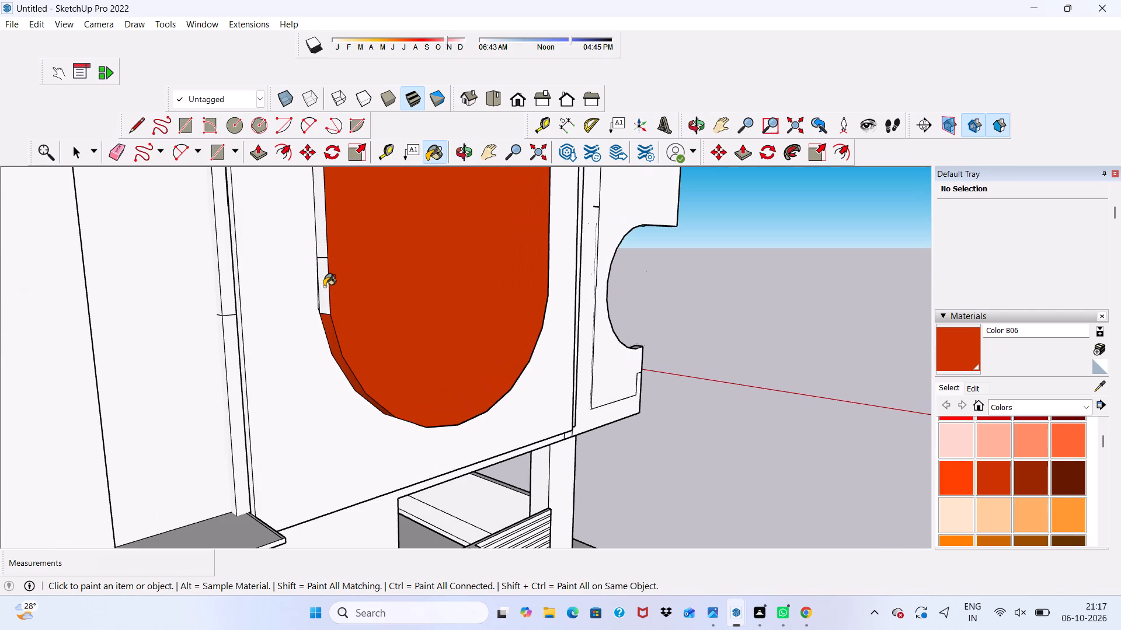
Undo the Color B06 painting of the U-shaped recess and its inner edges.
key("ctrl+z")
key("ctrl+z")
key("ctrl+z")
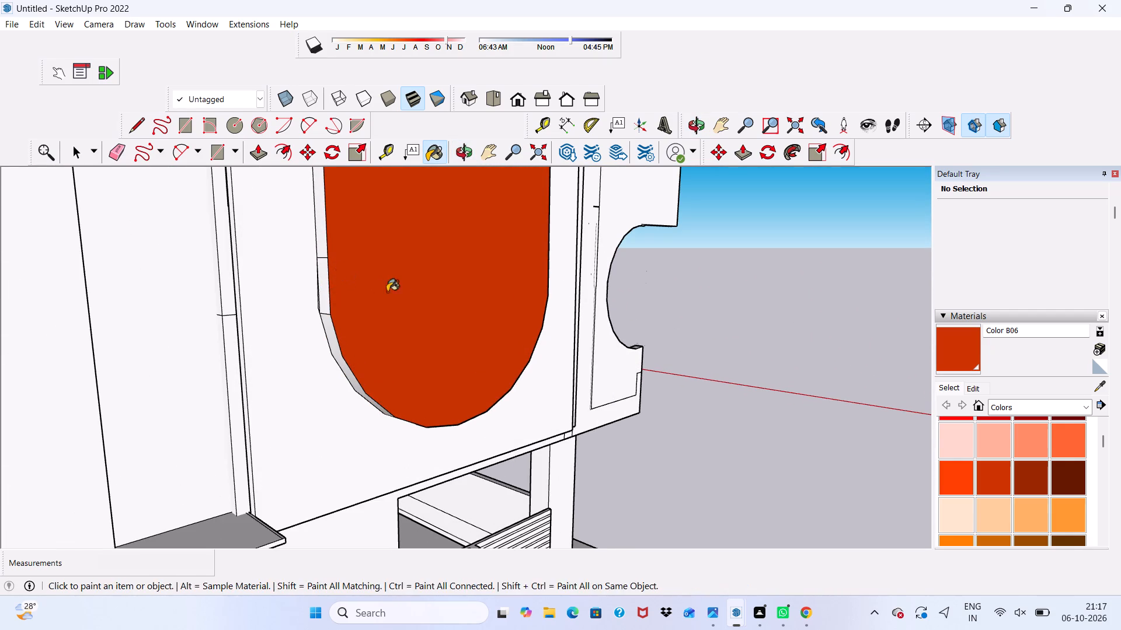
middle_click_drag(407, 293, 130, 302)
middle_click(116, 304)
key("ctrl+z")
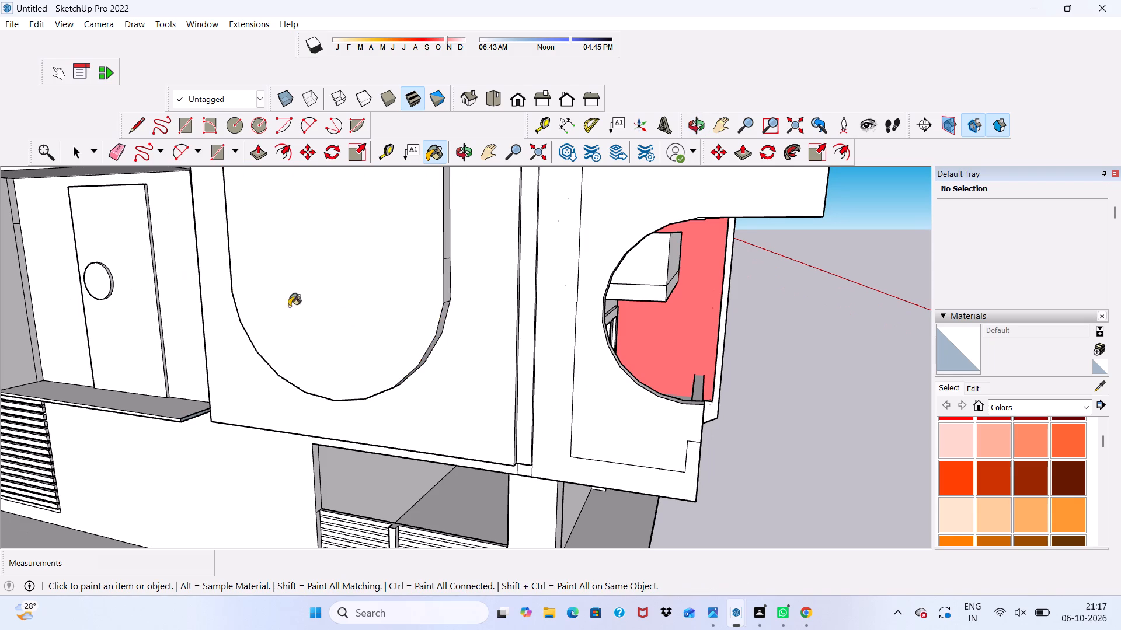
Paint the front face of the vertical strip beside the panel of rounded slots with Color B08.
scroll(145, 316, "down", 2)
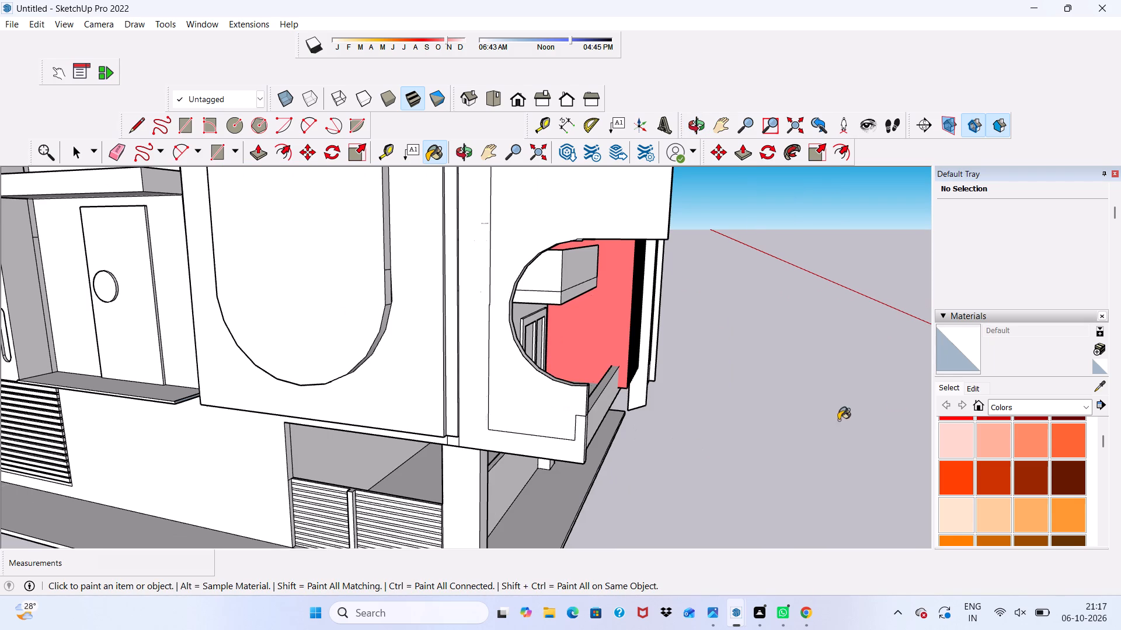
left_click(1077, 473)
scroll(5, 233, "up", 2)
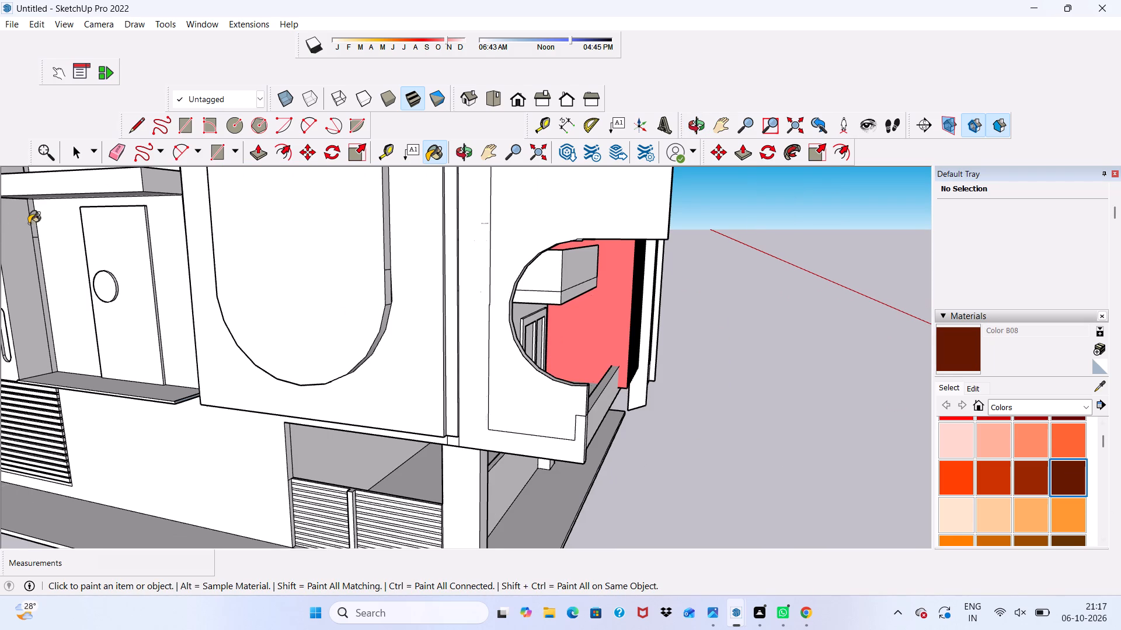
scroll(29, 223, "up", 1)
scroll(74, 213, "down", 5)
scroll(203, 249, "up", 1)
scroll(208, 254, "down", 7)
scroll(238, 303, "up", 1)
scroll(238, 309, "down", 1)
scroll(32, 254, "up", 3)
scroll(32, 254, "down", 9)
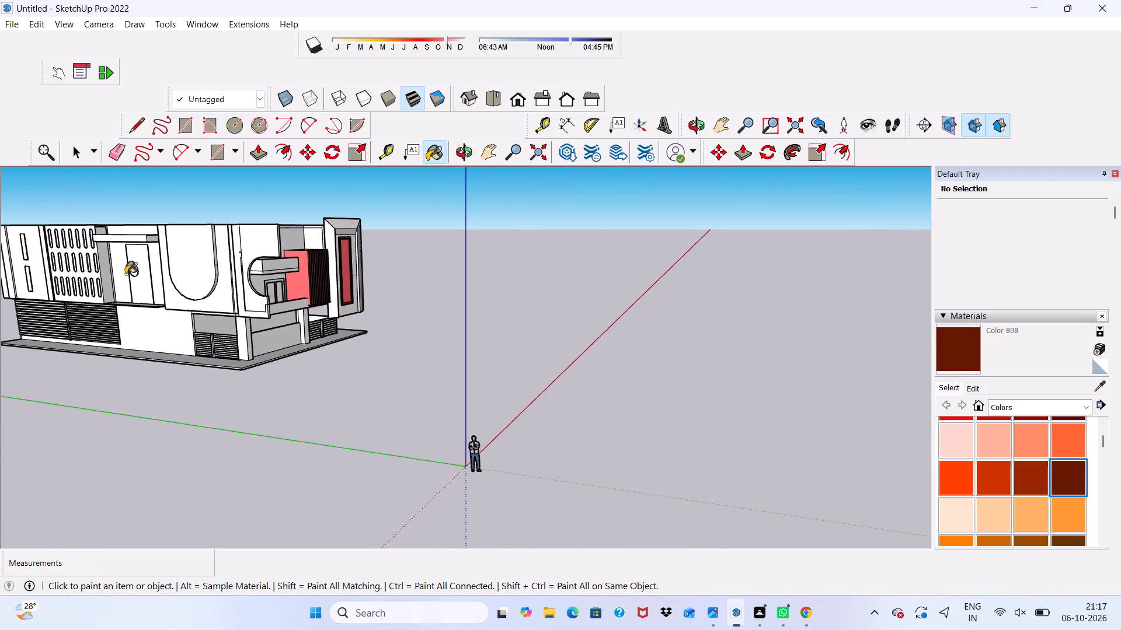
scroll(36, 266, "up", 10)
left_click(52, 247)
scroll(51, 249, "up", 3)
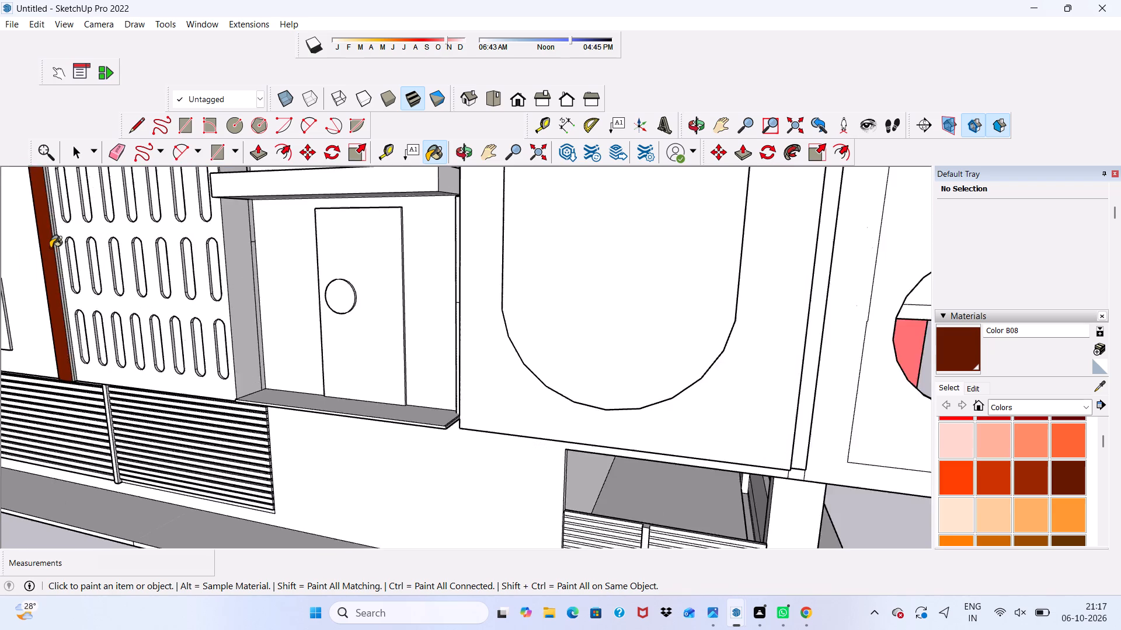
Paint the vertical strip's narrow side next to the slotted panel with Color B08.
scroll(50, 248, "down", 12)
scroll(106, 251, "up", 20)
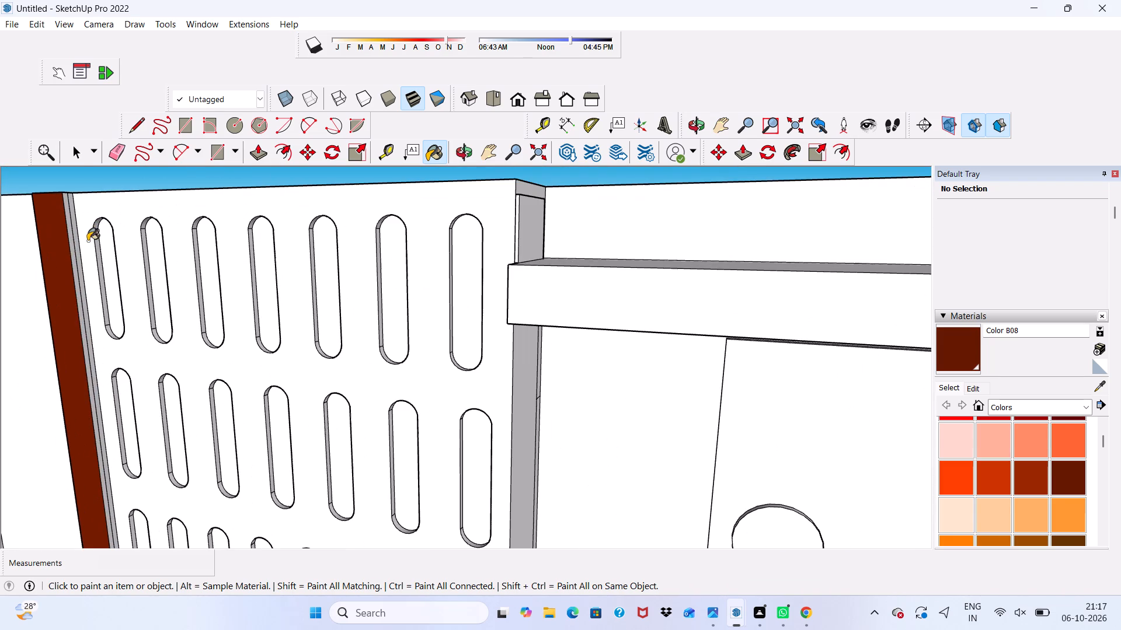
left_click(72, 250)
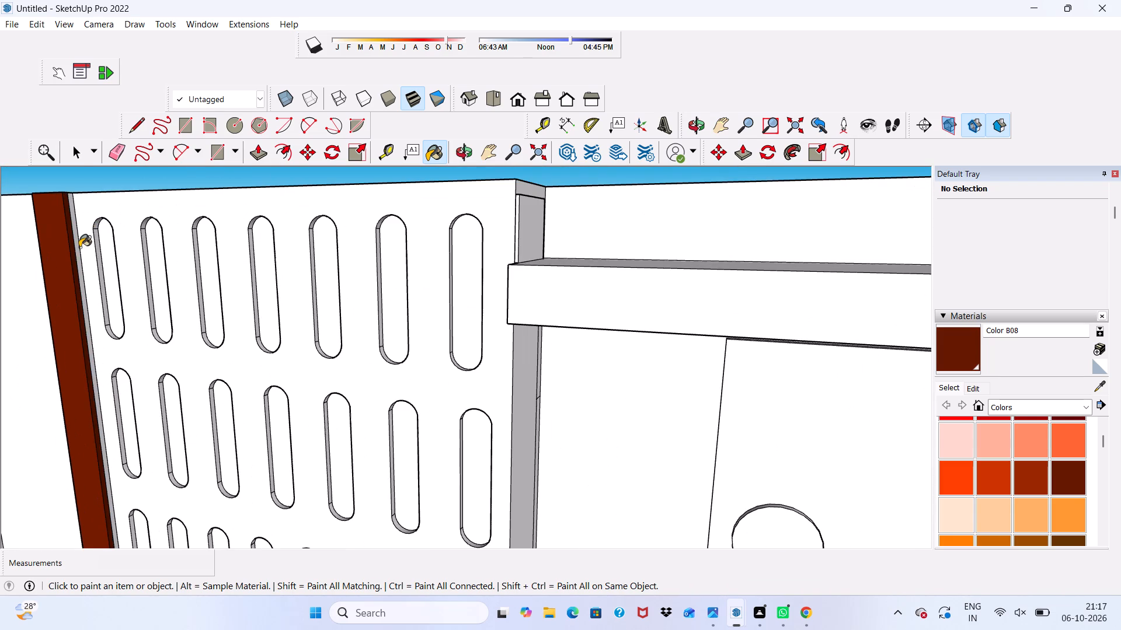
left_click(77, 250)
scroll(65, 262, "down", 5)
Paint the vertical strip's opposite narrow side, facing away from the slotted panel, with Color B08.
middle_click_drag(71, 266, 367, 257)
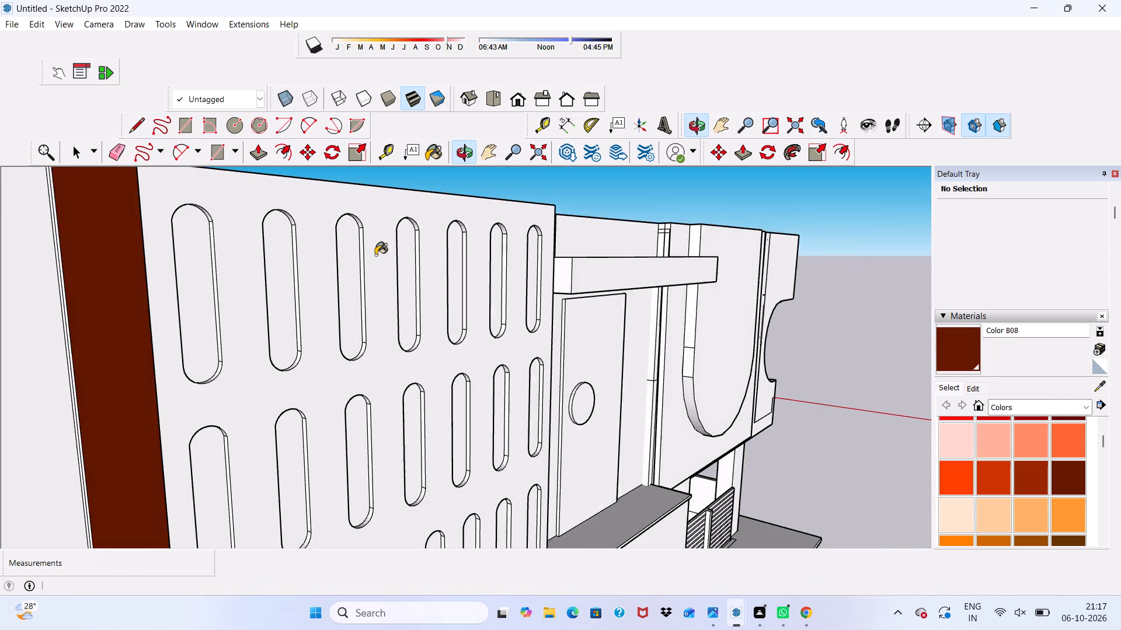
scroll(280, 278, "down", 2)
scroll(264, 279, "up", 1)
scroll(253, 281, "down", 2)
scroll(126, 302, "up", 5)
left_click(119, 302)
scroll(114, 303, "up", 4)
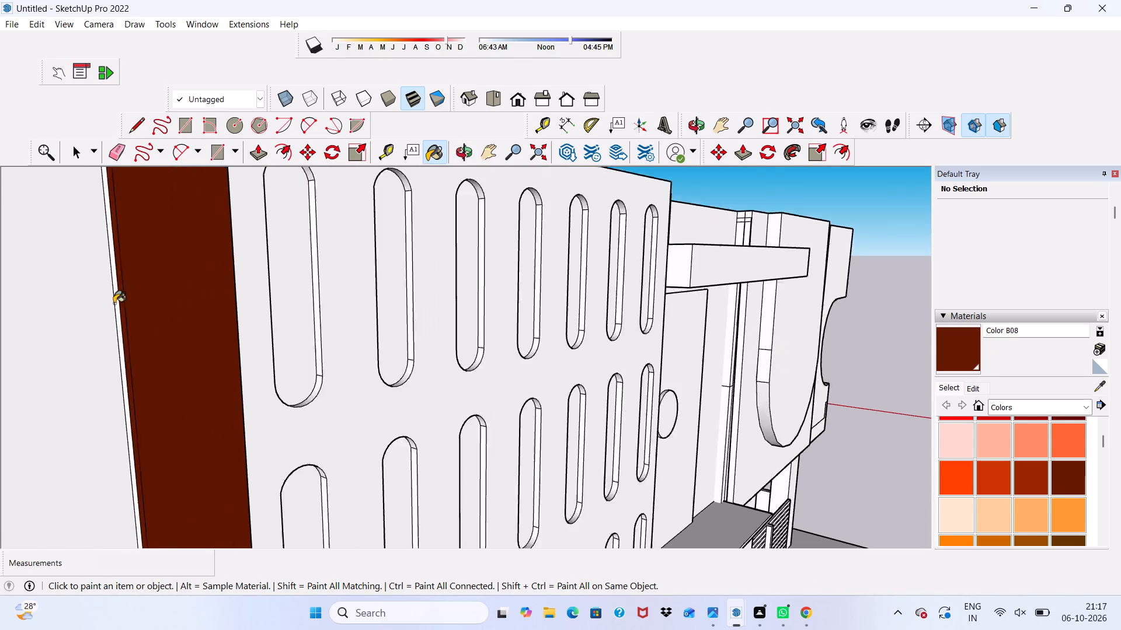
left_click(114, 303)
left_click(116, 301)
scroll(116, 301, "down", 16)
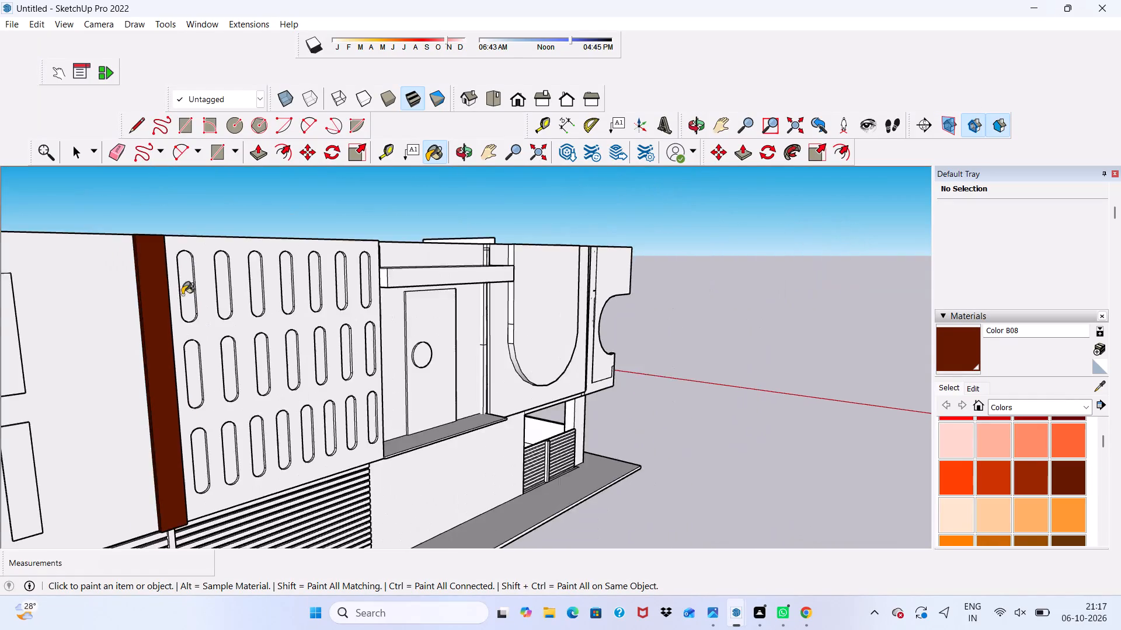
scroll(182, 295, "down", 6)
scroll(48, 215, "up", 1)
scroll(48, 234, "down", 16)
scroll(60, 320, "up", 9)
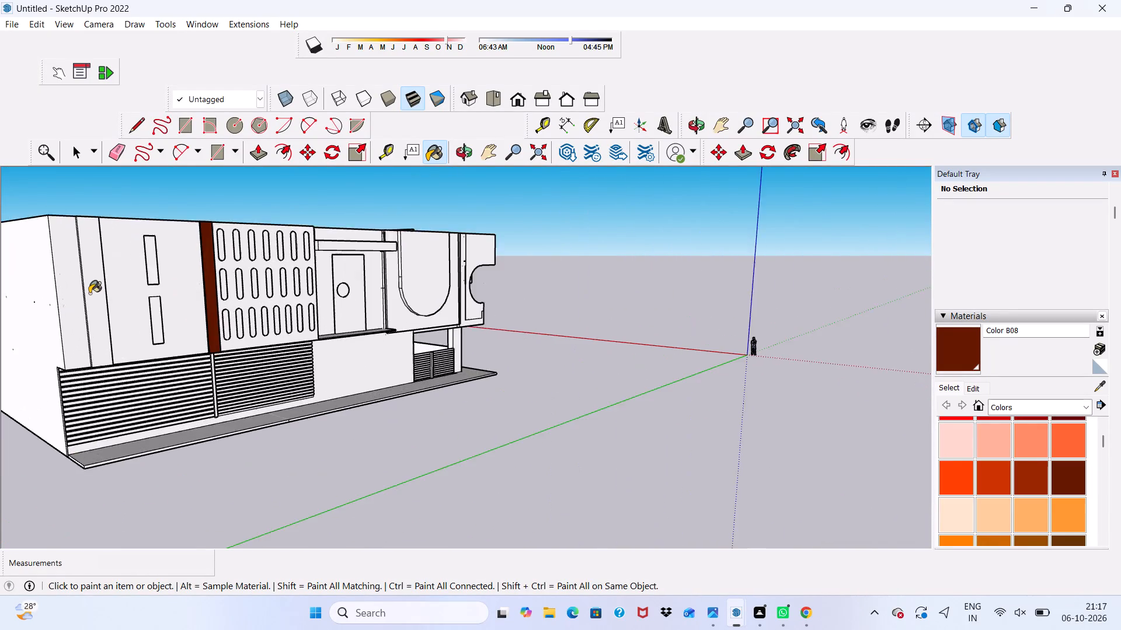
Paint the front face and outward-facing narrow side of the vertical strip near the facade's outer end with Color B08.
scroll(89, 293, "up", 5)
left_click(89, 293)
scroll(86, 293, "up", 9)
left_click(72, 277)
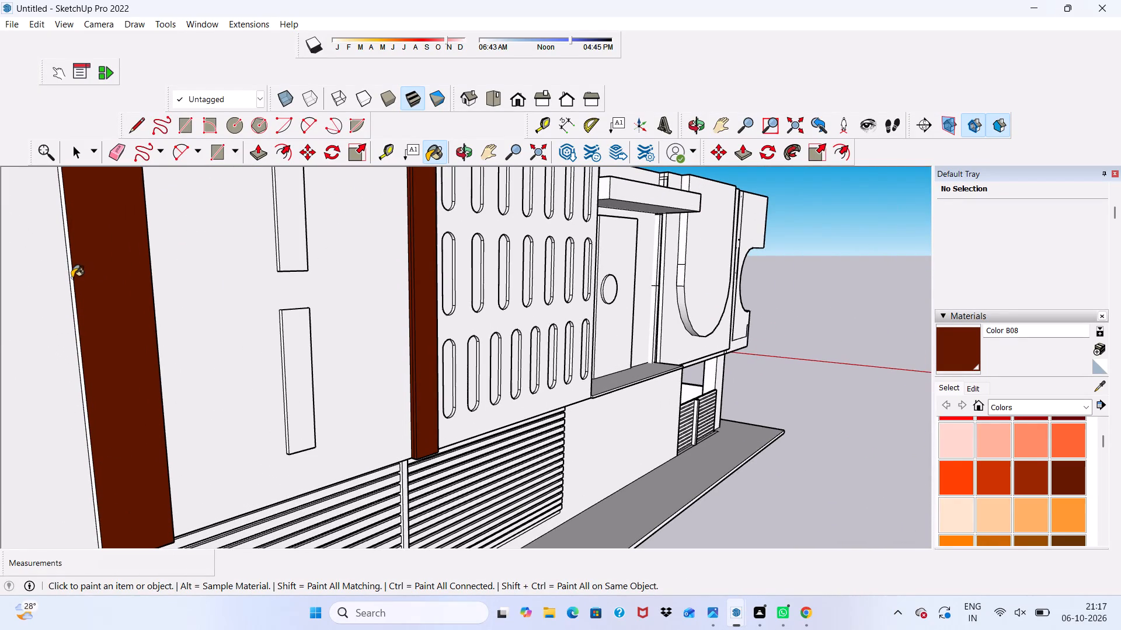
left_click(70, 278)
scroll(79, 274, "down", 5)
middle_click_drag(89, 271, 120, 260)
scroll(92, 283, "up", 6)
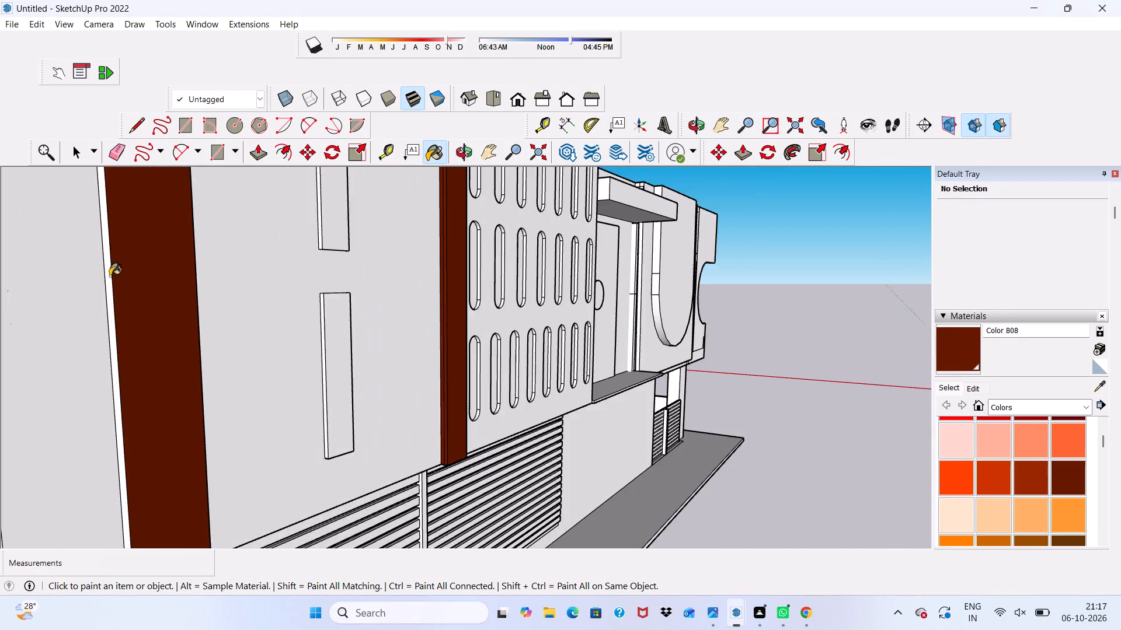
scroll(110, 276, "up", 3)
left_click(110, 276)
Paint the outer strip's narrow side facing the rounded-slot panel with Color B08.
scroll(123, 286, "down", 2)
middle_click_drag(142, 283, 1, 326)
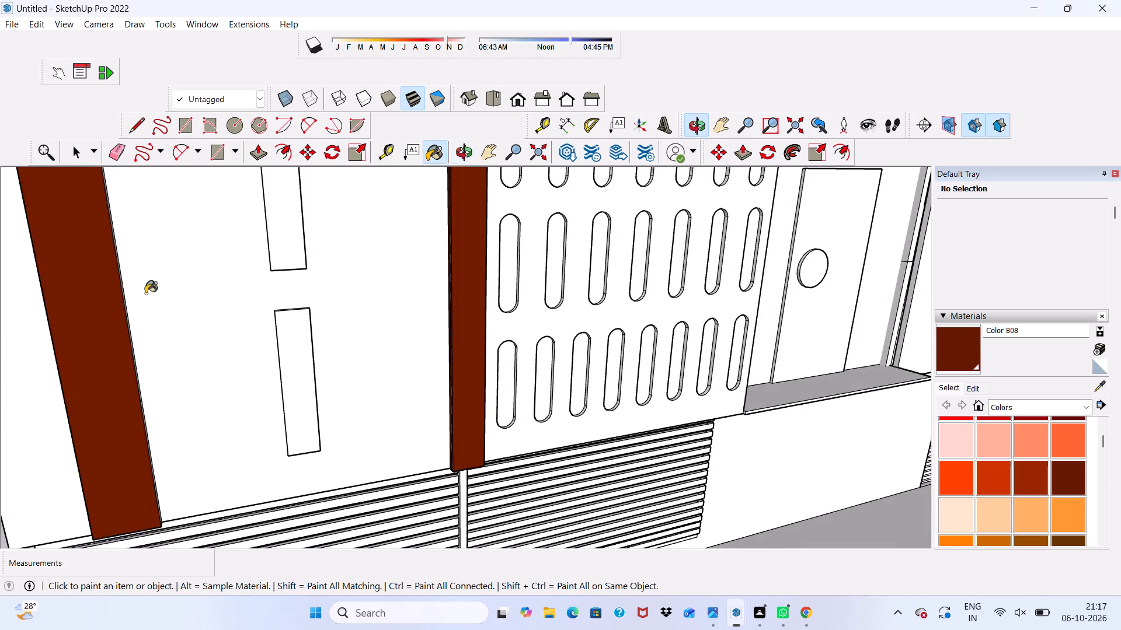
scroll(145, 293, "up", 8)
middle_click_drag(126, 292, 28, 324)
middle_click(27, 324)
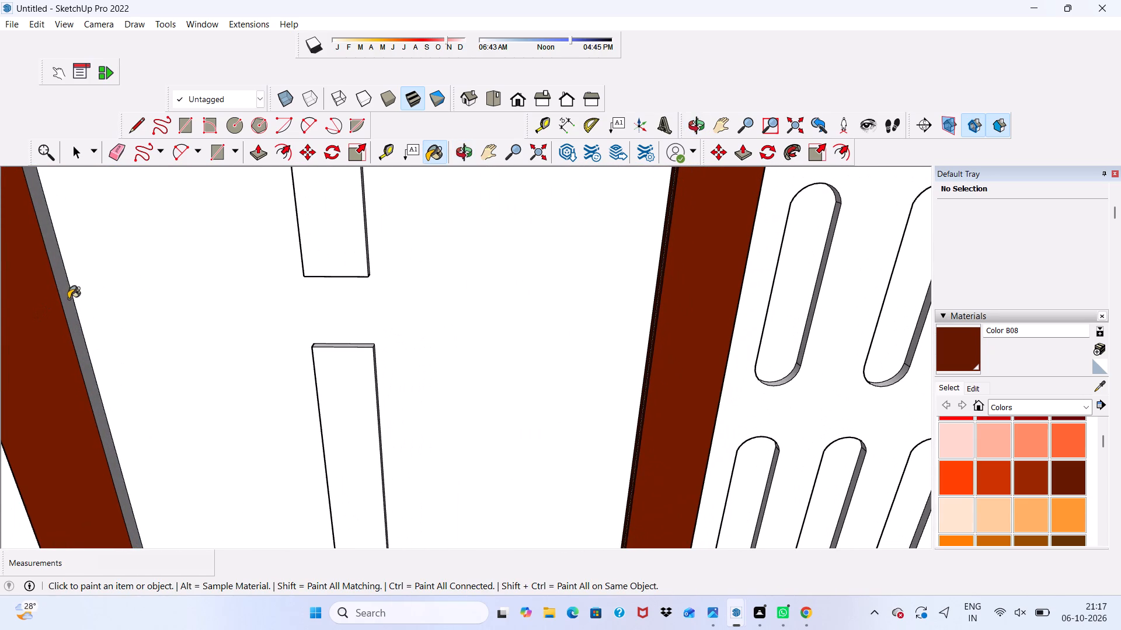
left_click(68, 298)
scroll(60, 300, "down", 20)
scroll(60, 300, "down", 3)
middle_click_drag(92, 286, 133, 243)
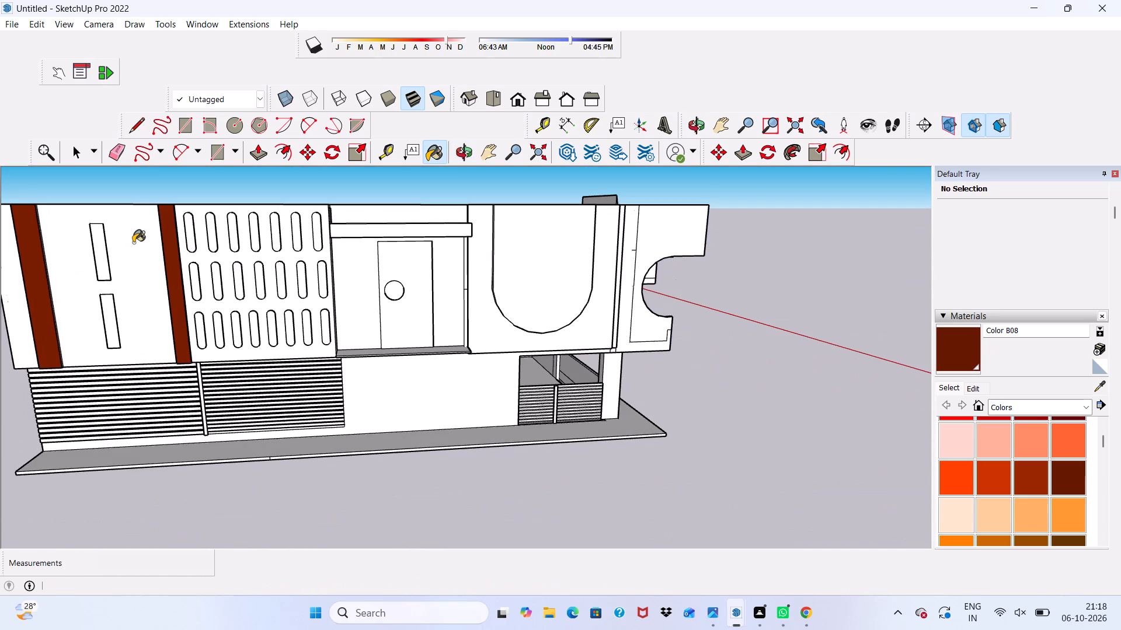
key("space")
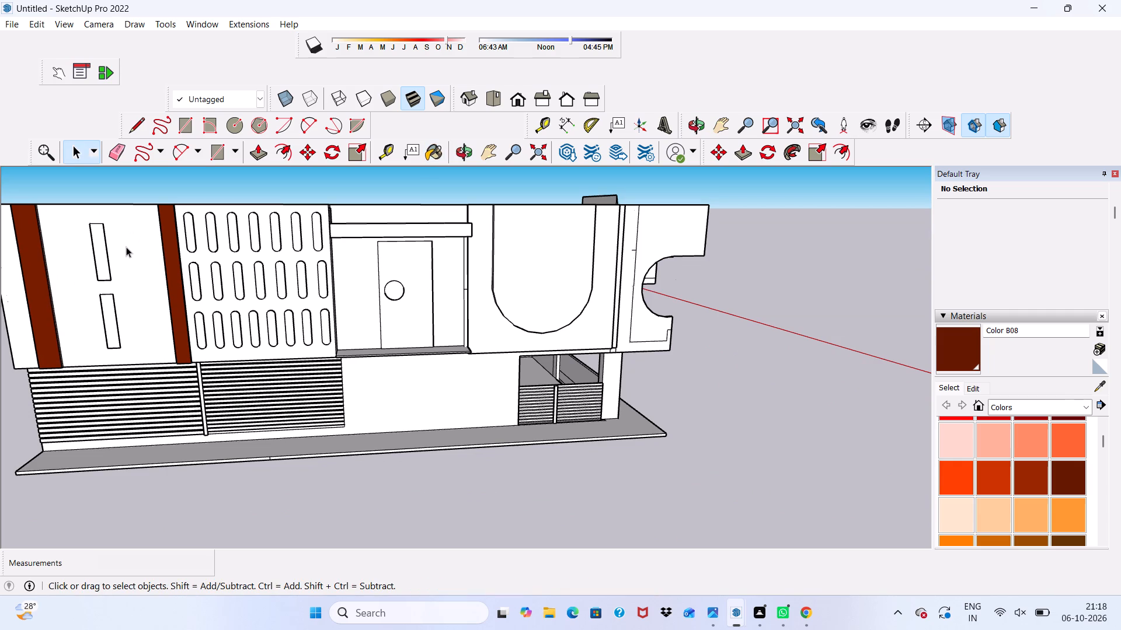
Paint the wall panel between the two dark strips and the face of the rounded-slot panel with 0035_Tan from Colors-Named.
scroll(2, 211, "down", 4)
scroll(0, 312, "down", 1)
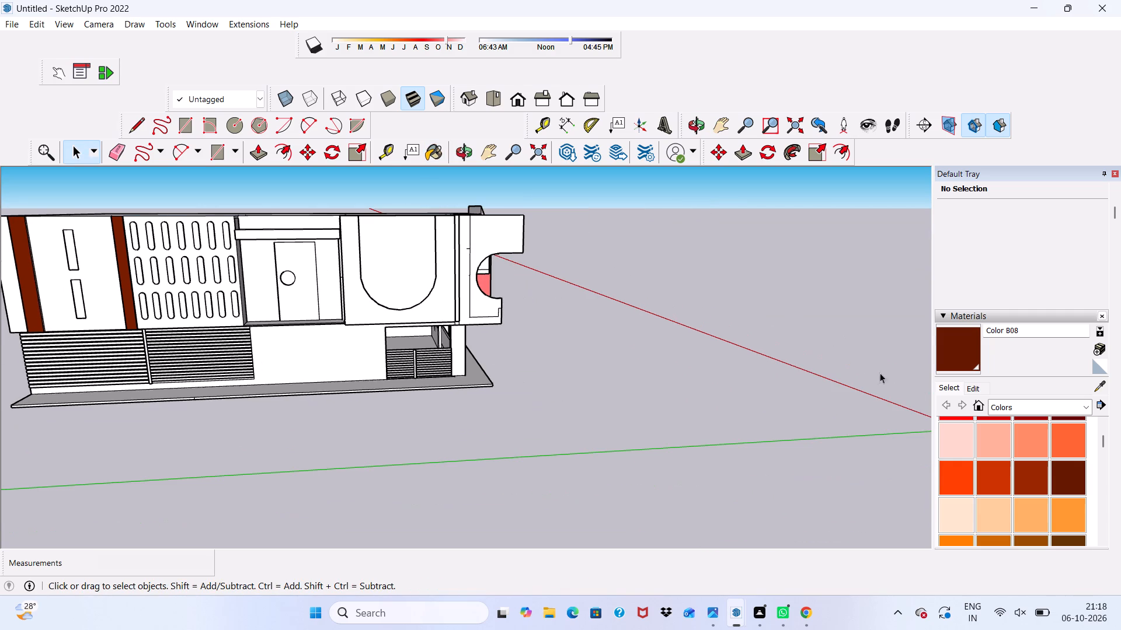
scroll(1031, 495, "down", 1)
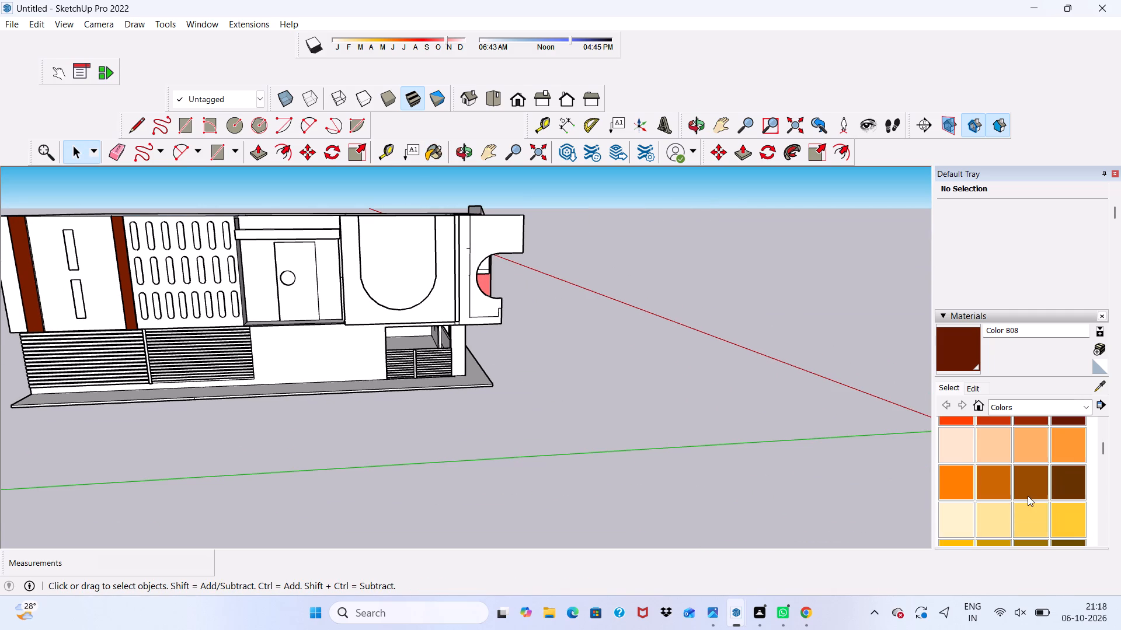
left_click(1084, 409)
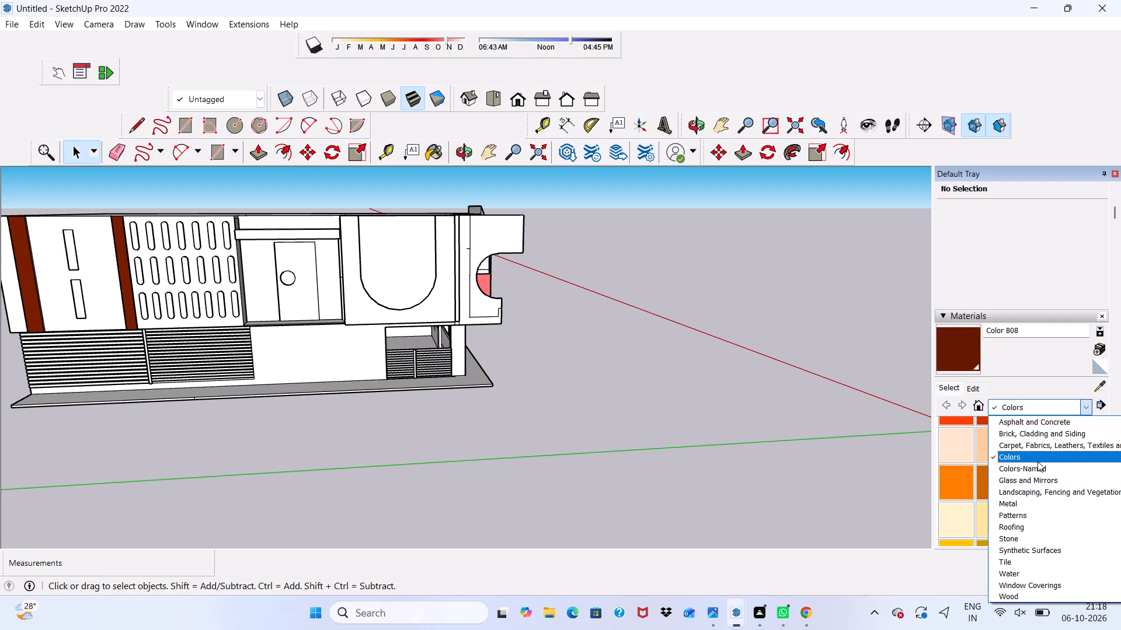
left_click(1036, 468)
scroll(996, 465, "down", 1)
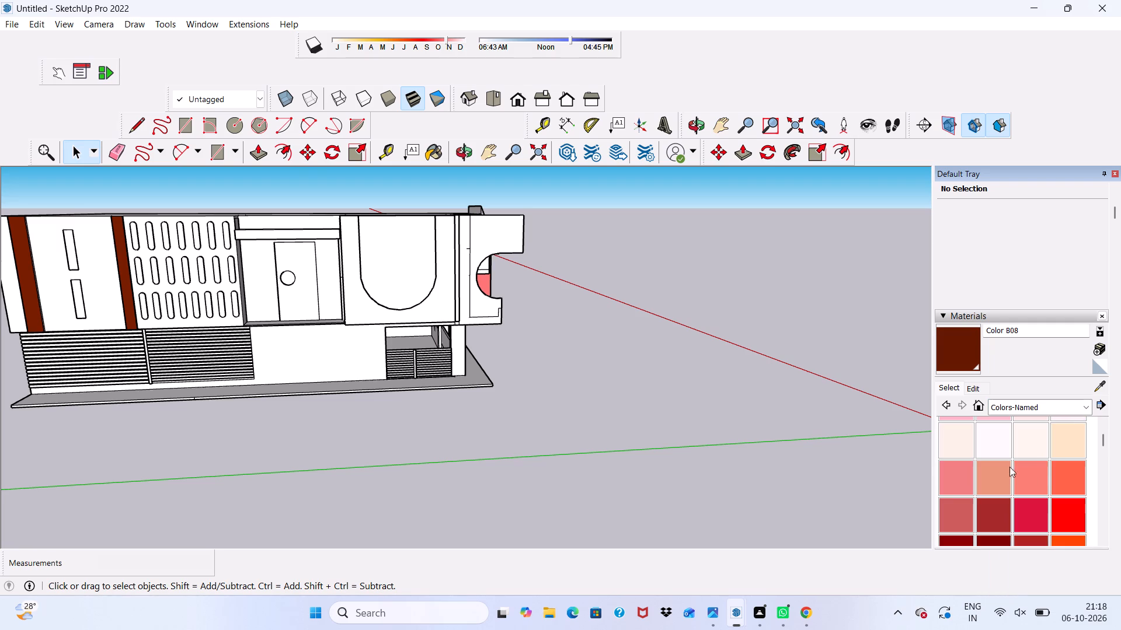
scroll(1047, 464, "up", 1)
scroll(1045, 466, "down", 2)
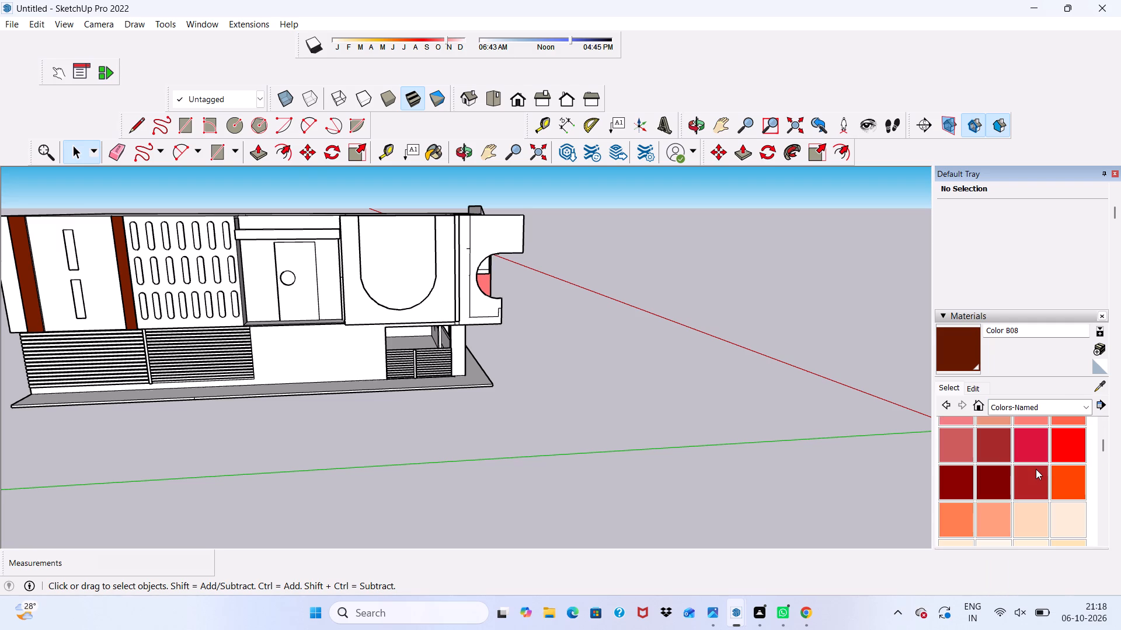
scroll(1036, 469, "down", 1)
left_click(1034, 520)
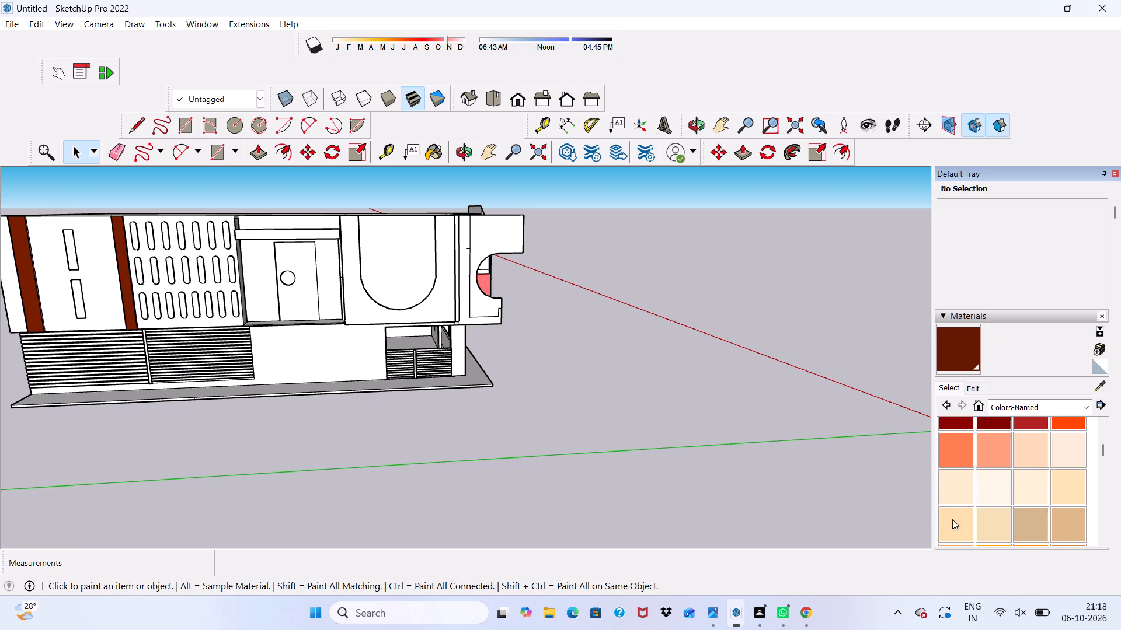
scroll(99, 370, "up", 5)
left_click(102, 259)
scroll(133, 248, "up", 3)
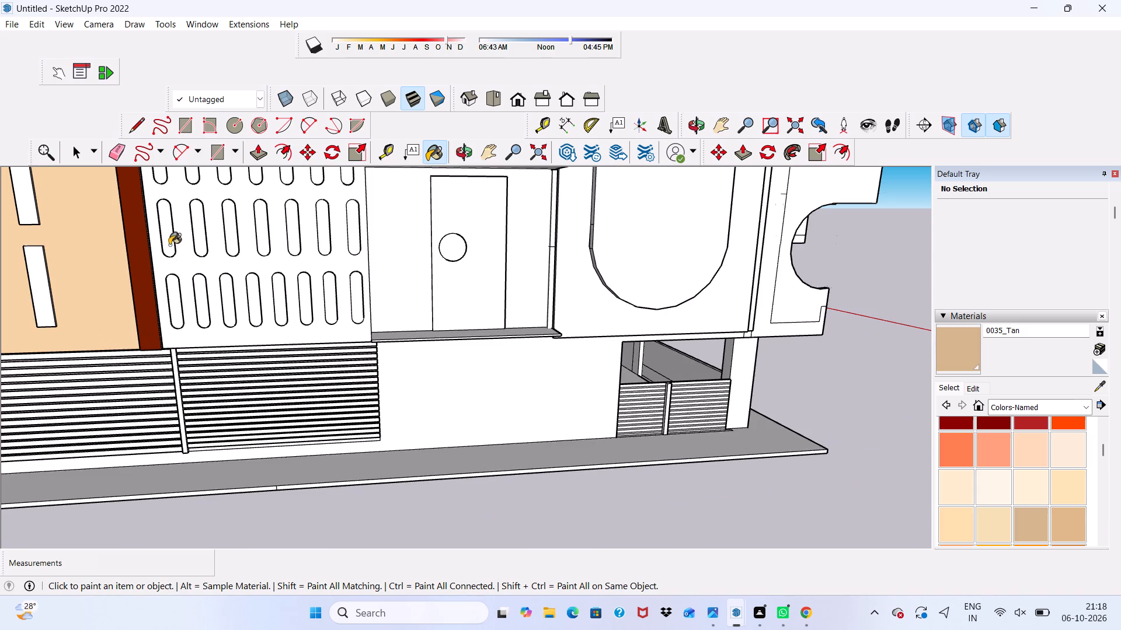
left_click(185, 263)
Paint the recessed faces of all seven slots in the slotted panel's top row with 0035_Tan.
scroll(188, 256, "down", 4)
scroll(188, 256, "up", 3)
scroll(201, 249, "down", 1)
scroll(201, 249, "up", 3)
scroll(201, 249, "down", 3)
scroll(217, 197, "up", 5)
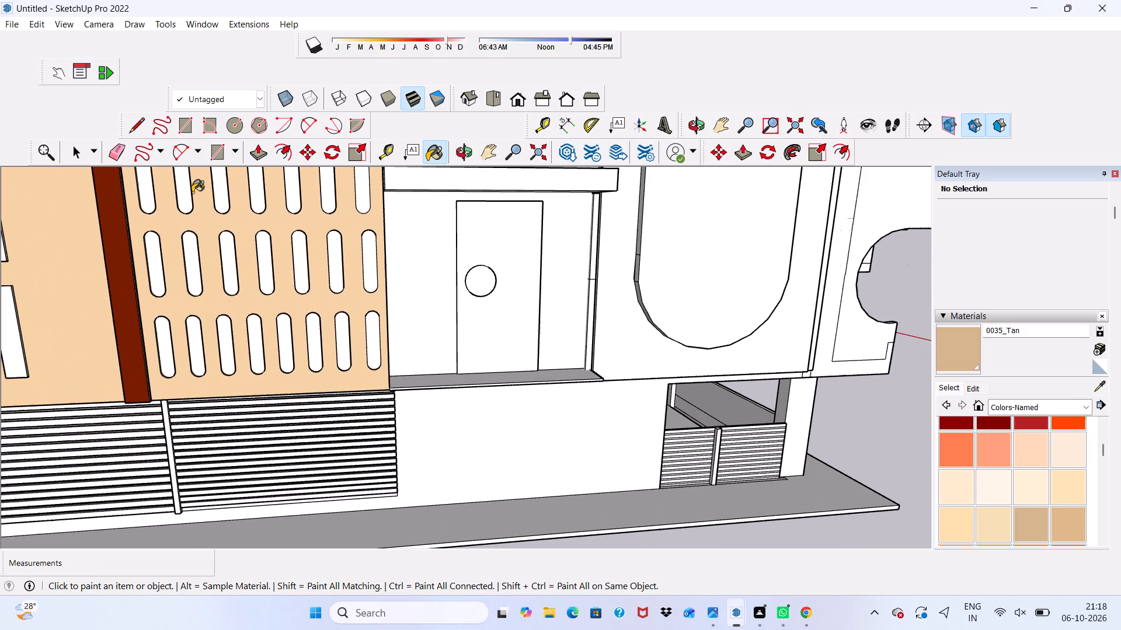
left_click(182, 195)
scroll(172, 214, "up", 4)
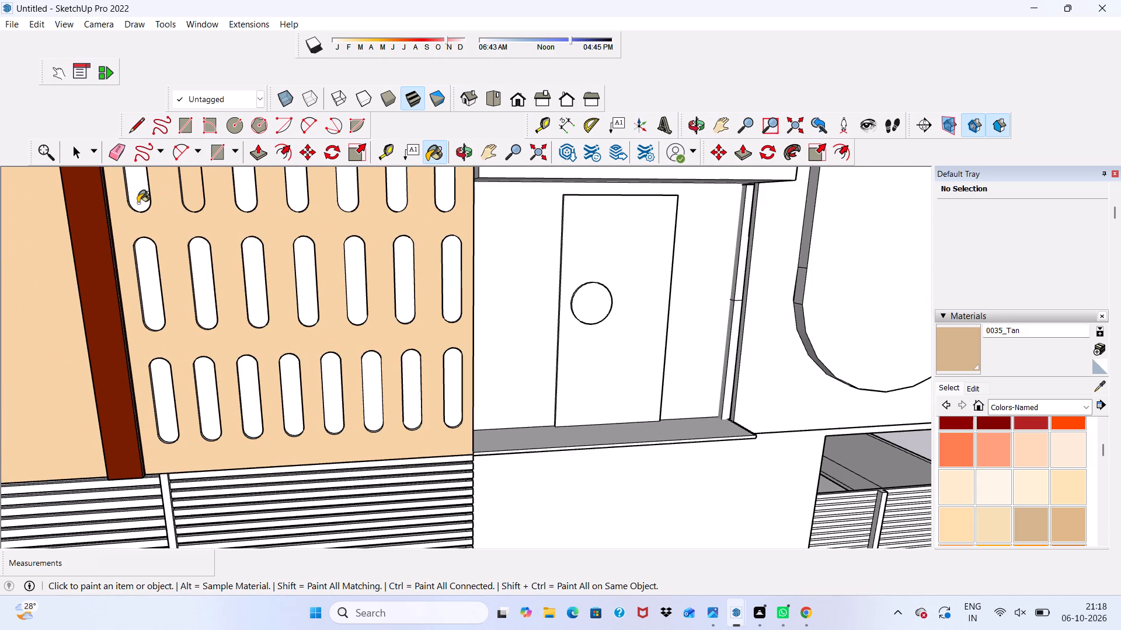
left_click(138, 203)
scroll(173, 287, "down", 14)
scroll(319, 306, "up", 6)
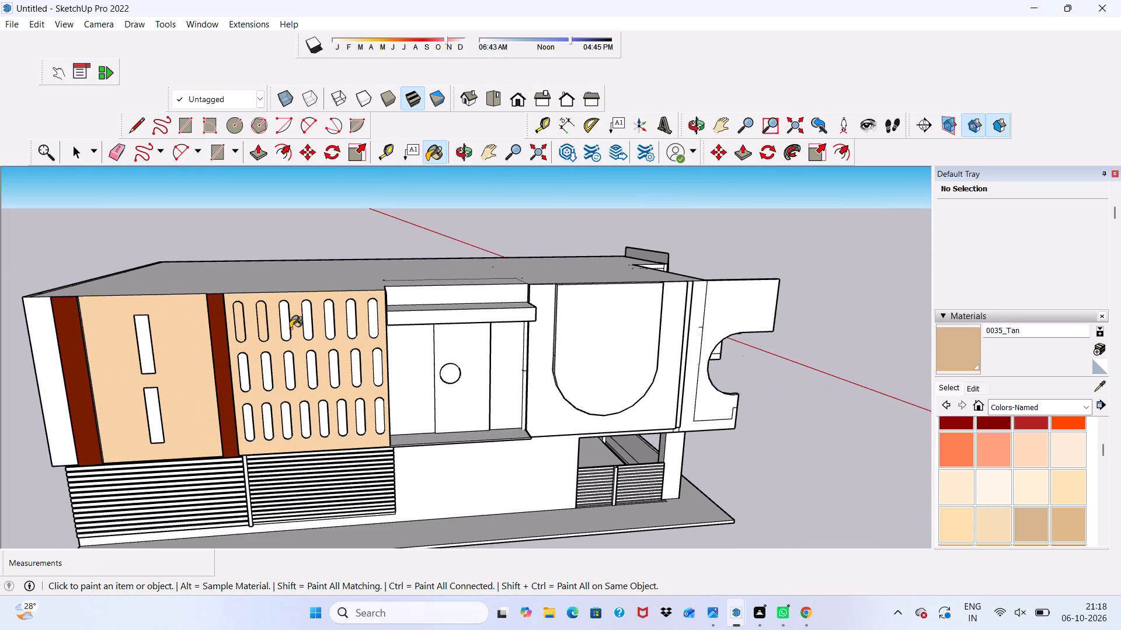
left_click(284, 330)
left_click(307, 317)
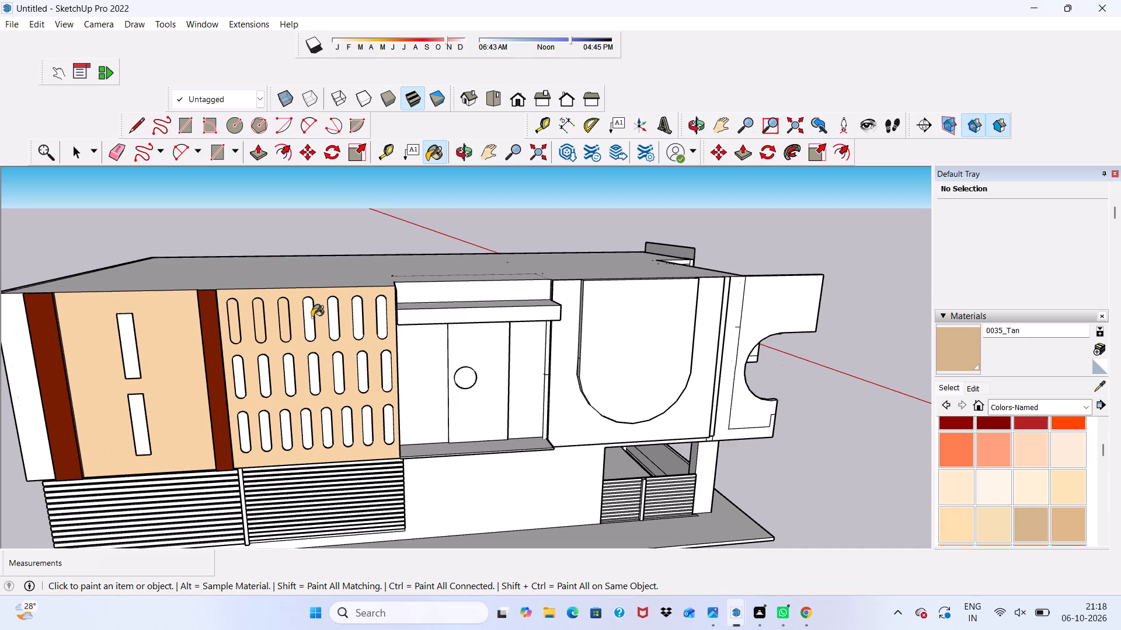
scroll(312, 317, "up", 3)
left_click_drag(346, 327, 342, 332)
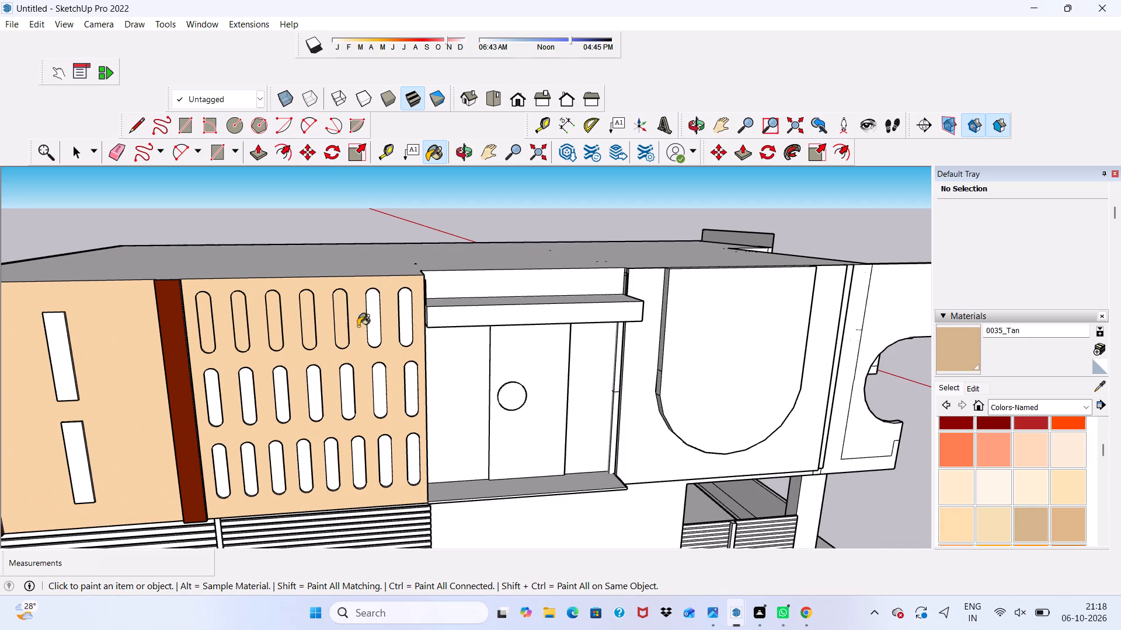
left_click(374, 318)
left_click(403, 314)
Paint the recessed faces of all seven slots in the slotted panel's middle row with 0035_Tan.
scroll(399, 340, "up", 2)
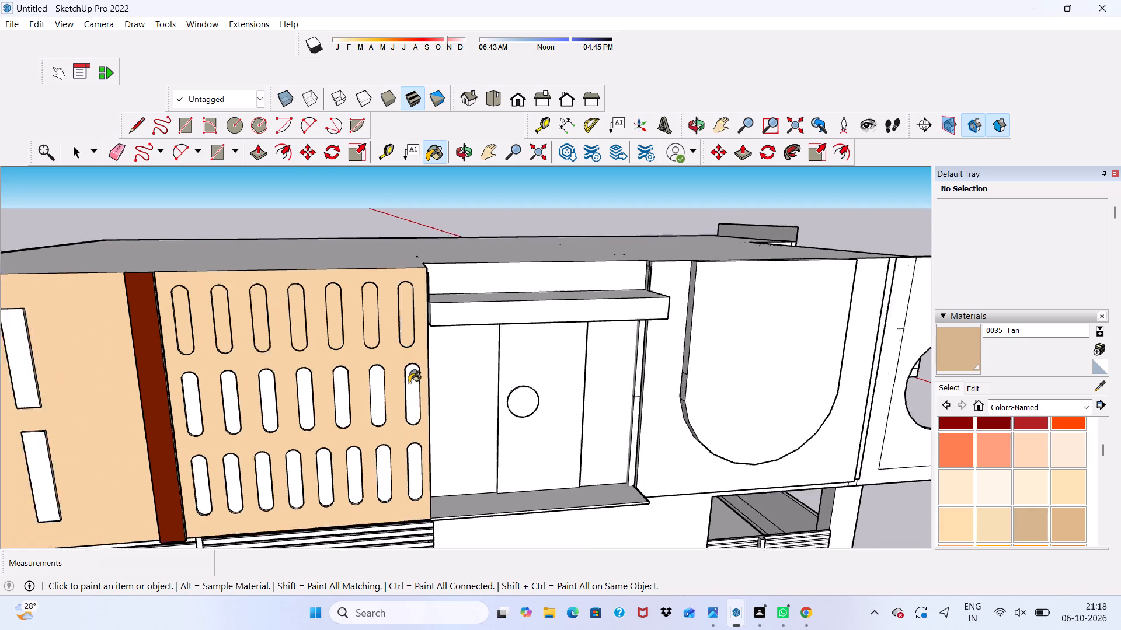
scroll(409, 383, "up", 1)
left_click(410, 409)
left_click(374, 422)
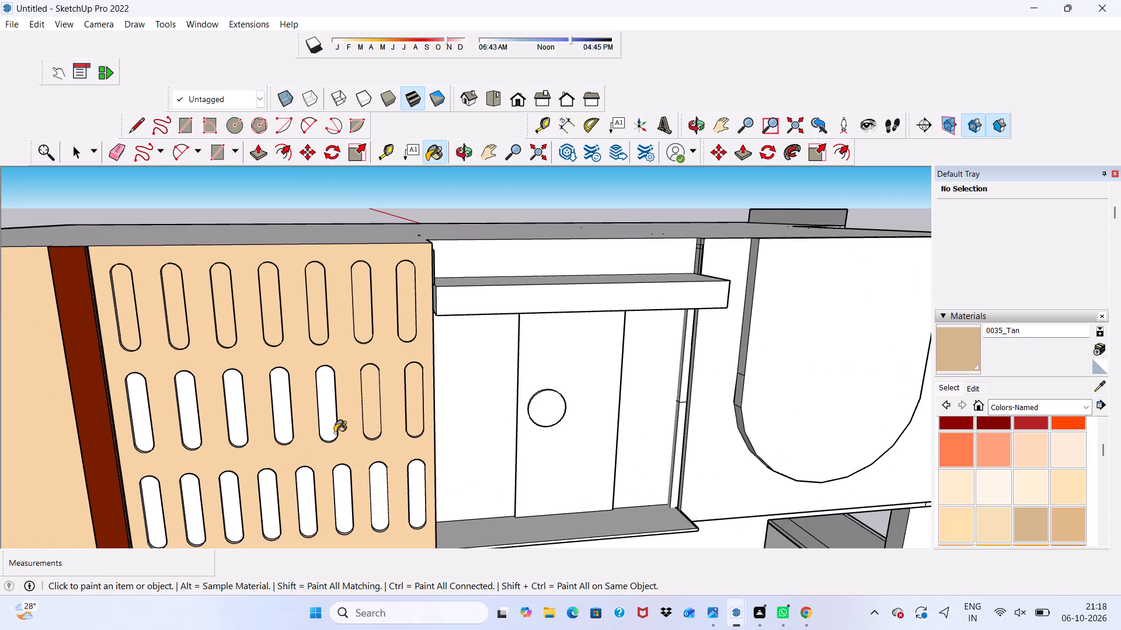
left_click(333, 426)
left_click(289, 428)
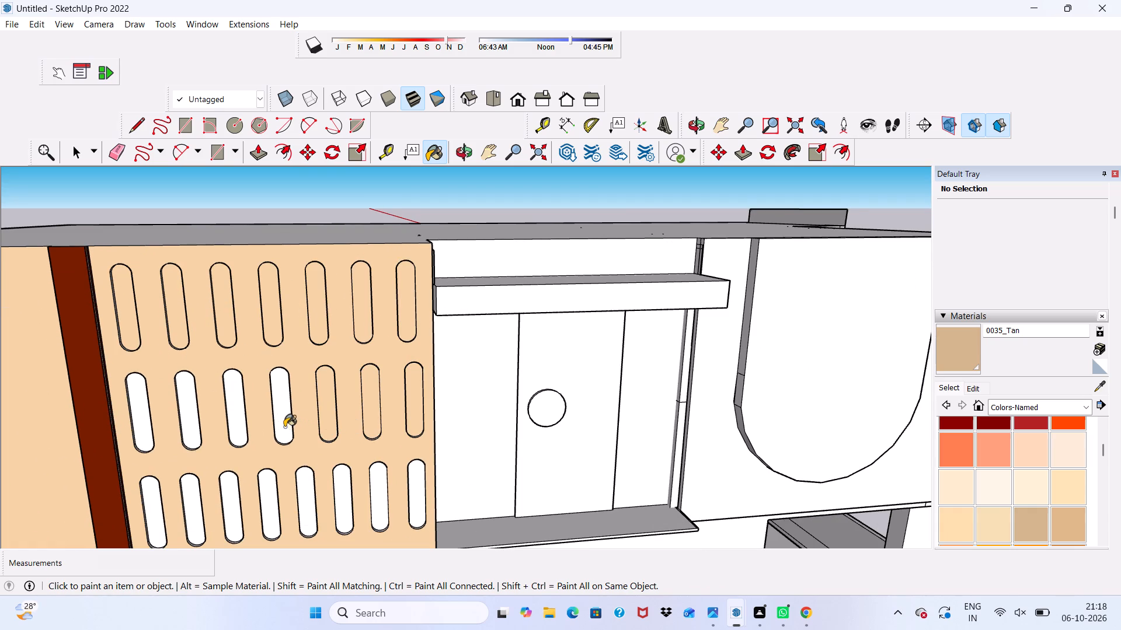
left_click(238, 426)
left_click(193, 421)
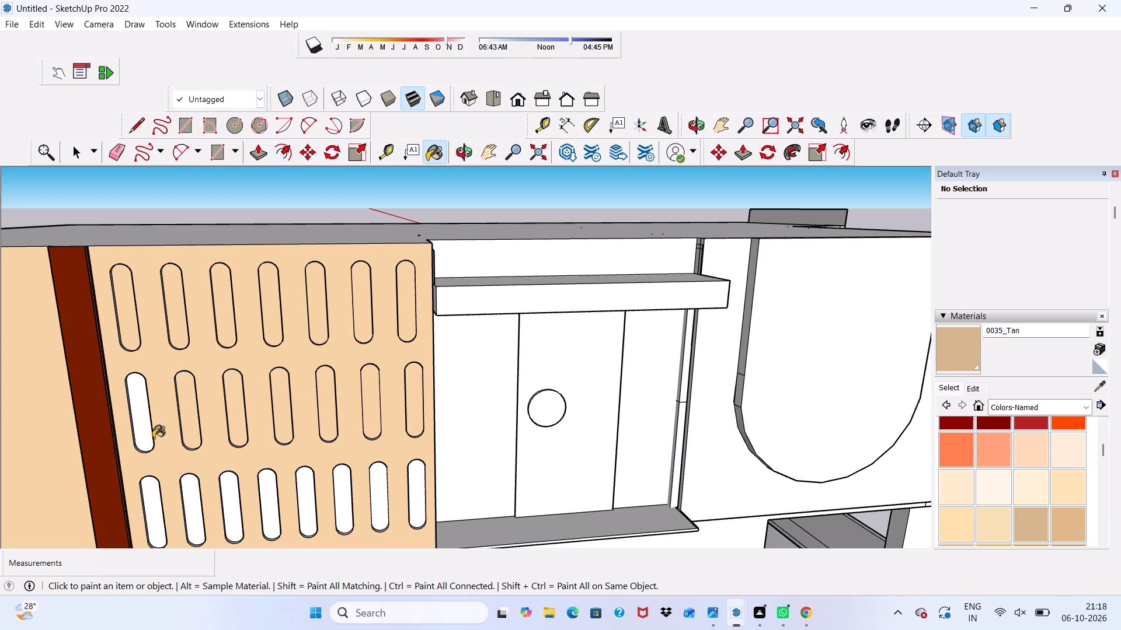
left_click(140, 429)
Paint the recessed faces of all eight slots in the slotted panel's bottom row with 0035_Tan.
scroll(146, 499, "up", 2)
left_click(152, 499)
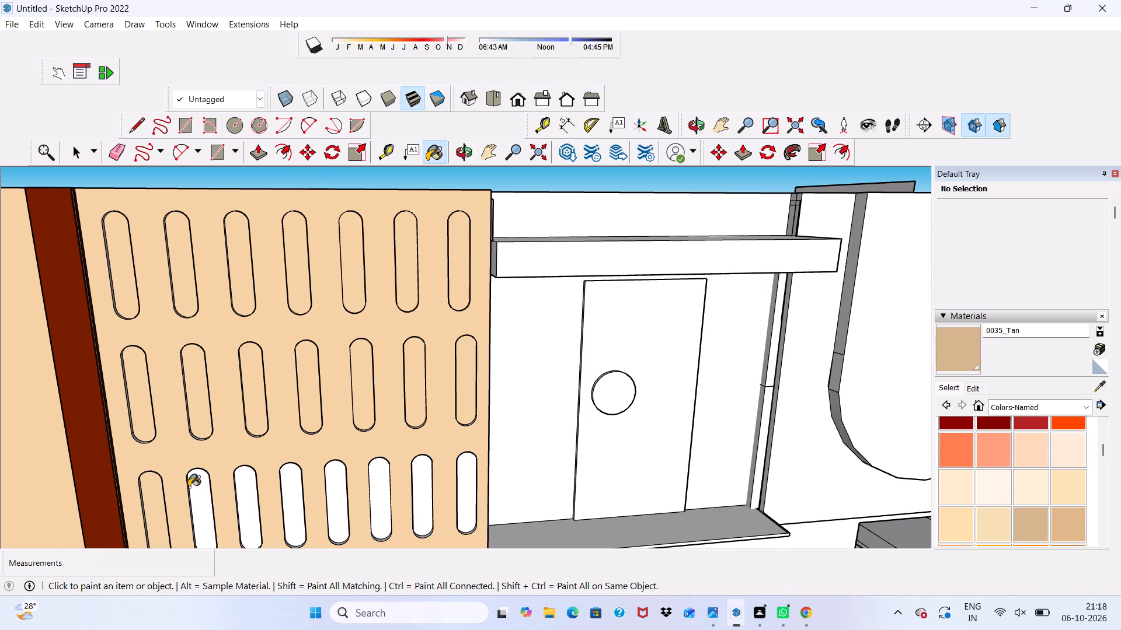
left_click(193, 488)
left_click(251, 501)
left_click(293, 509)
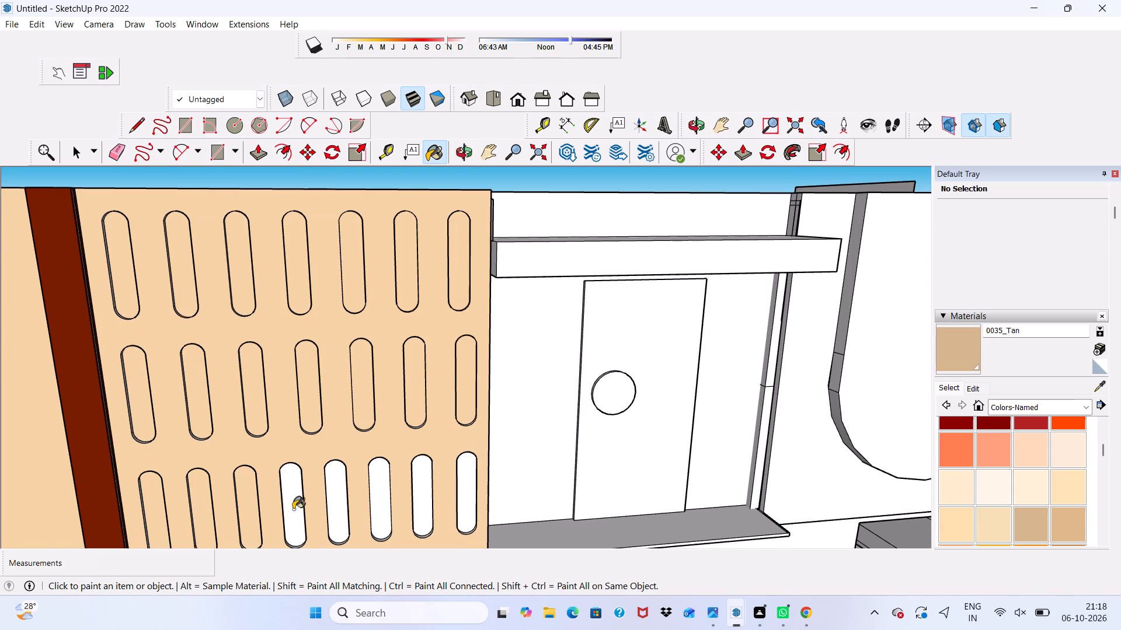
left_click(338, 513)
left_click(374, 508)
left_click(413, 485)
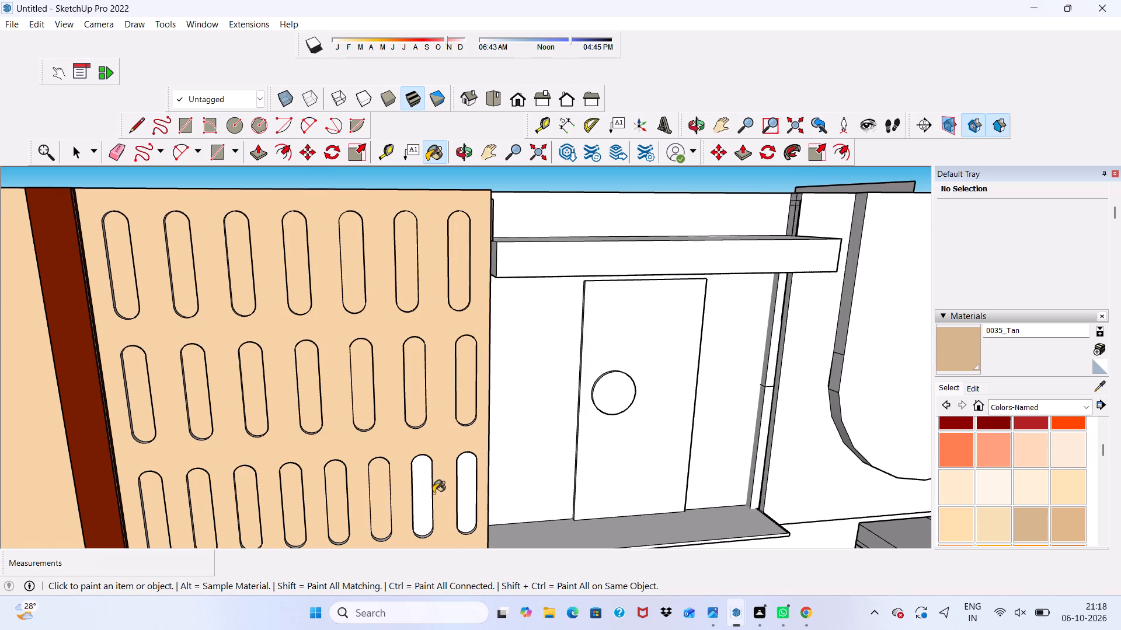
left_click(466, 488)
Paint the narrow wall face between the outer dark strip and the building corner with 0035_Tan.
scroll(374, 433, "down", 11)
scroll(172, 395, "up", 3)
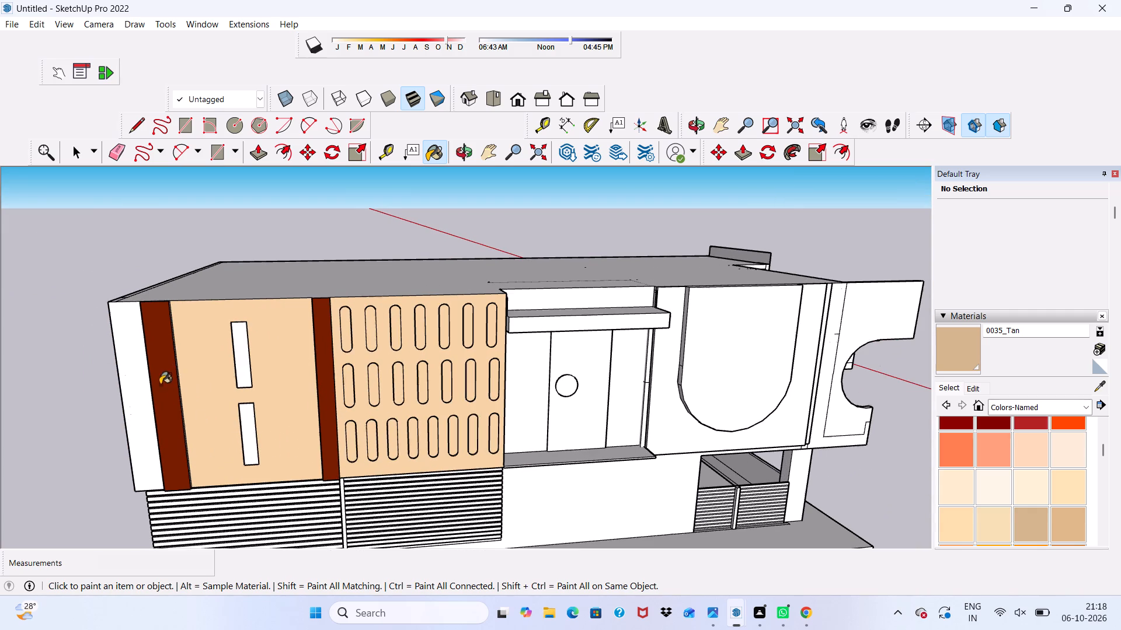
left_click(129, 354)
Paint the slotted block's side return beside the door recess, above and below the canopy, plus its narrow inner edge, with 0035_Tan.
scroll(129, 355, "down", 11)
middle_click_drag(321, 363, 277, 331)
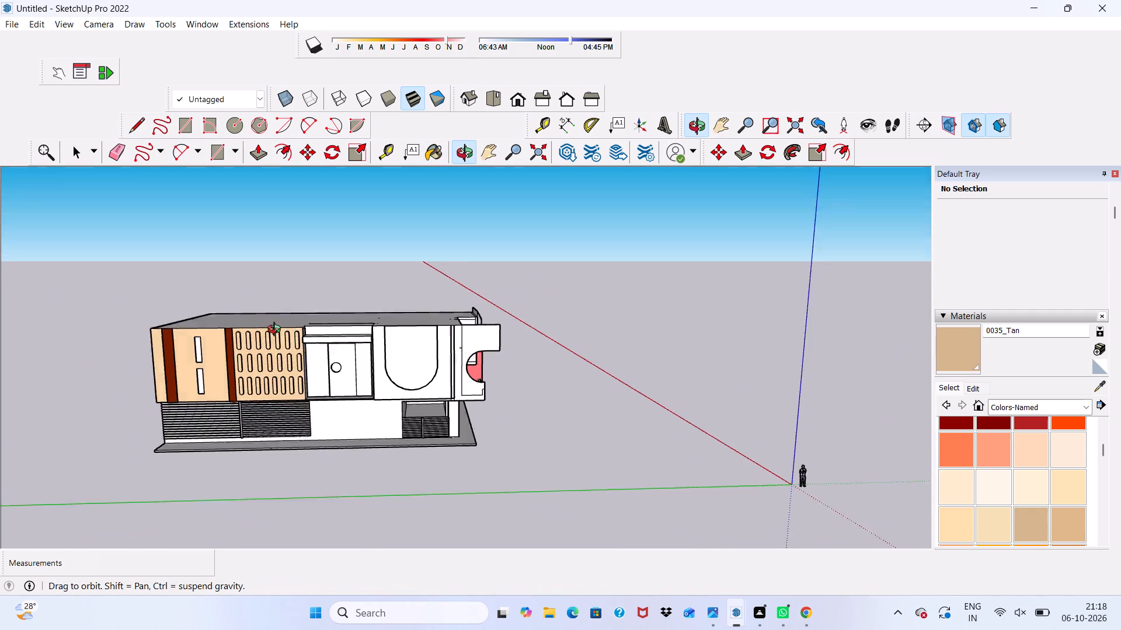
middle_click_drag(277, 331, 144, 377)
middle_click(141, 377)
scroll(273, 344, "up", 10)
scroll(332, 335, "down", 1)
scroll(332, 335, "up", 3)
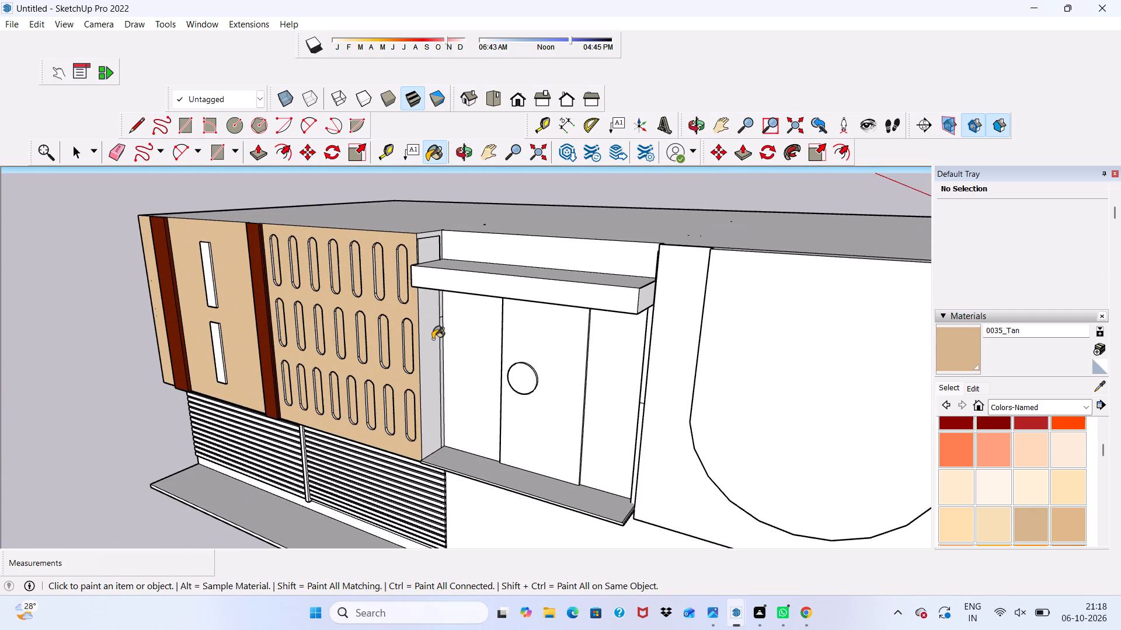
left_click(433, 339)
scroll(433, 339, "up", 2)
left_click(423, 228)
scroll(438, 268, "up", 2)
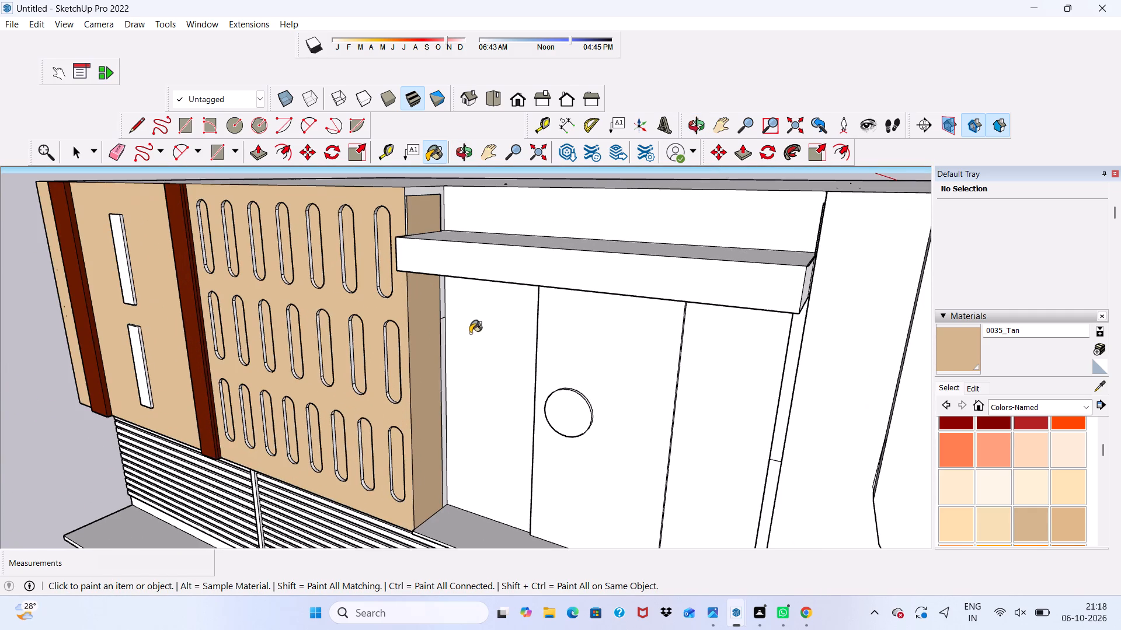
left_click(444, 296)
left_click_drag(445, 345, 445, 355)
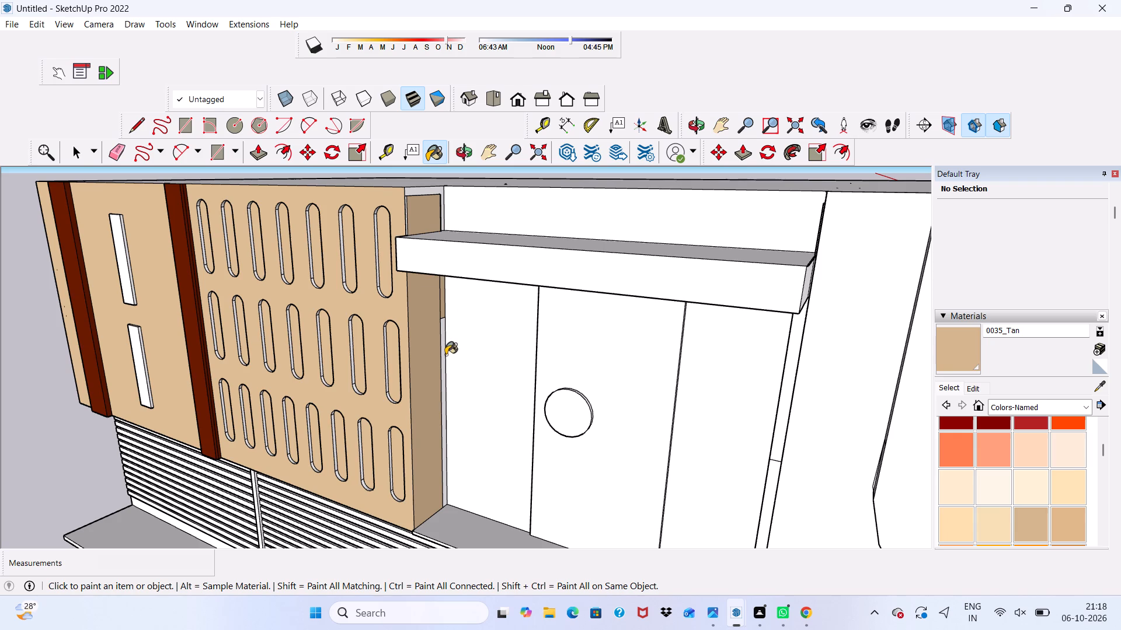
left_click_drag(445, 355, 445, 356)
left_click_drag(445, 356, 435, 367)
key("space")
Paint the front face of the raised U-shaped panel beside the door bay with Wood Veneer 01.
scroll(428, 372, "down", 12)
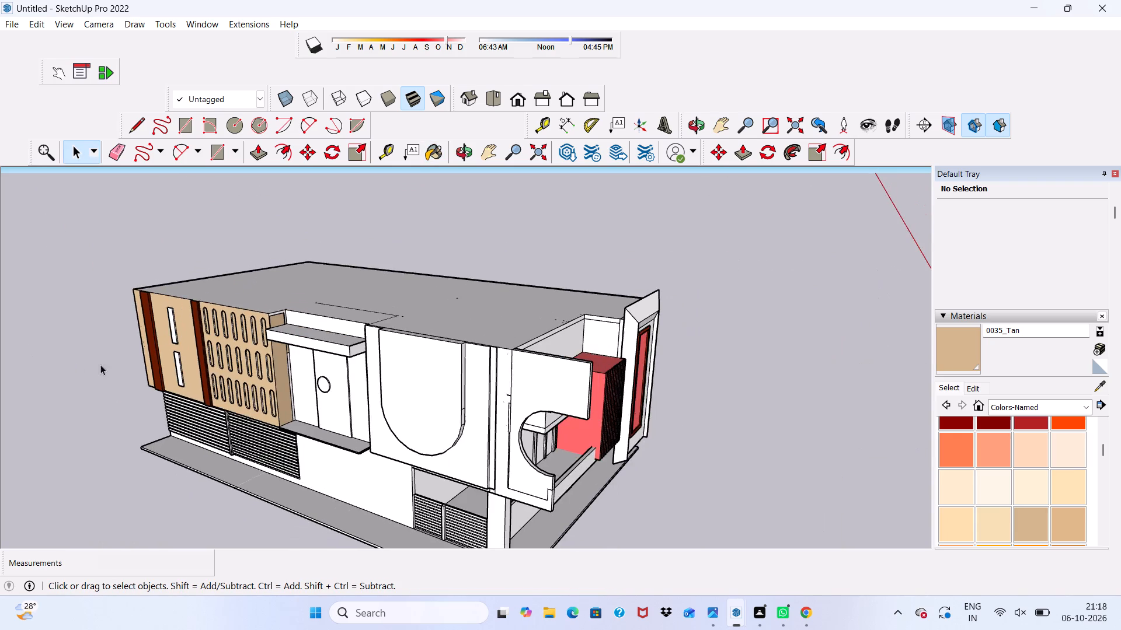
middle_click_drag(106, 363, 64, 346)
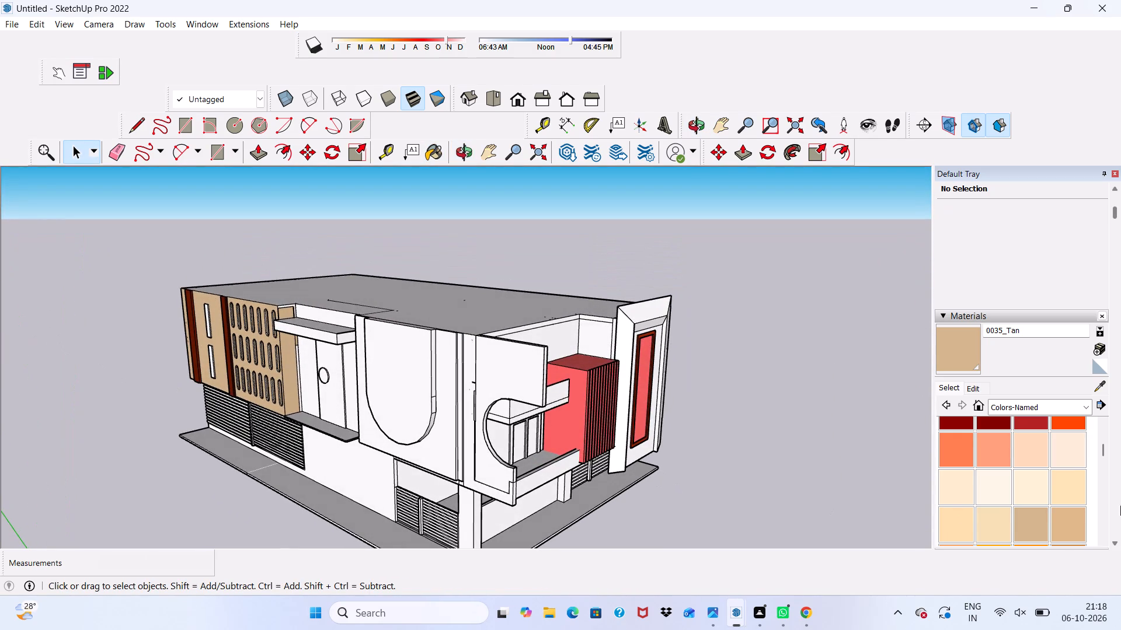
left_click(1088, 402)
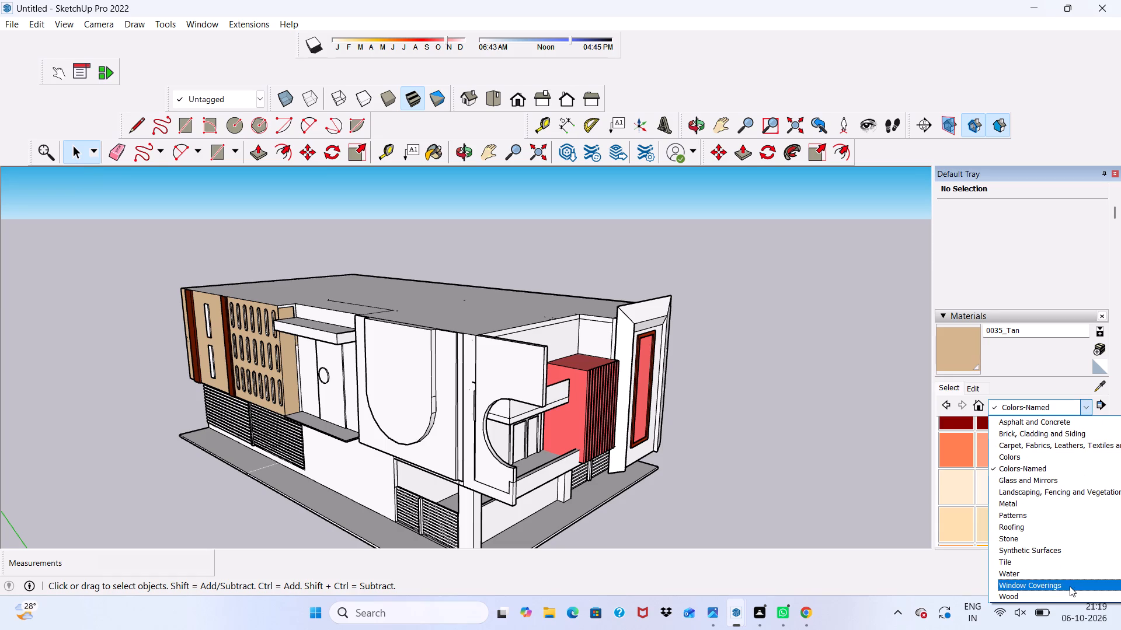
left_click(1045, 596)
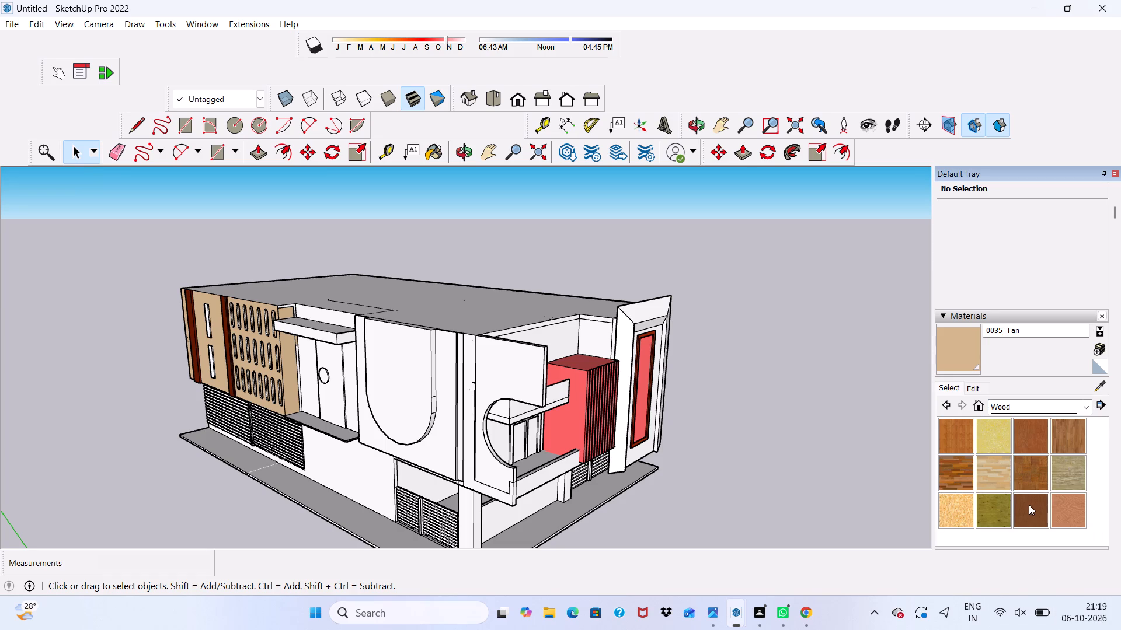
left_click(1032, 505)
scroll(604, 436, "up", 2)
left_click(347, 342)
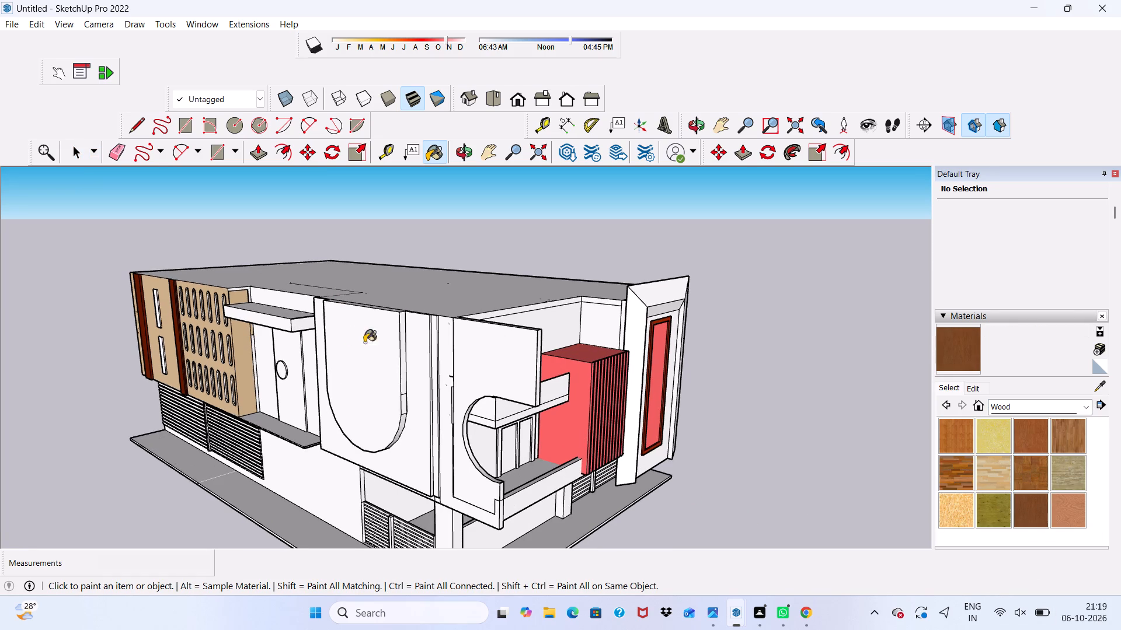
Paint the U-shaped panel's right side faces, including the curved lower edge, with Wood Veneer 01.
scroll(372, 342, "up", 1)
scroll(372, 342, "down", 1)
scroll(372, 342, "up", 7)
left_click(412, 351)
left_click_drag(415, 360, 420, 368)
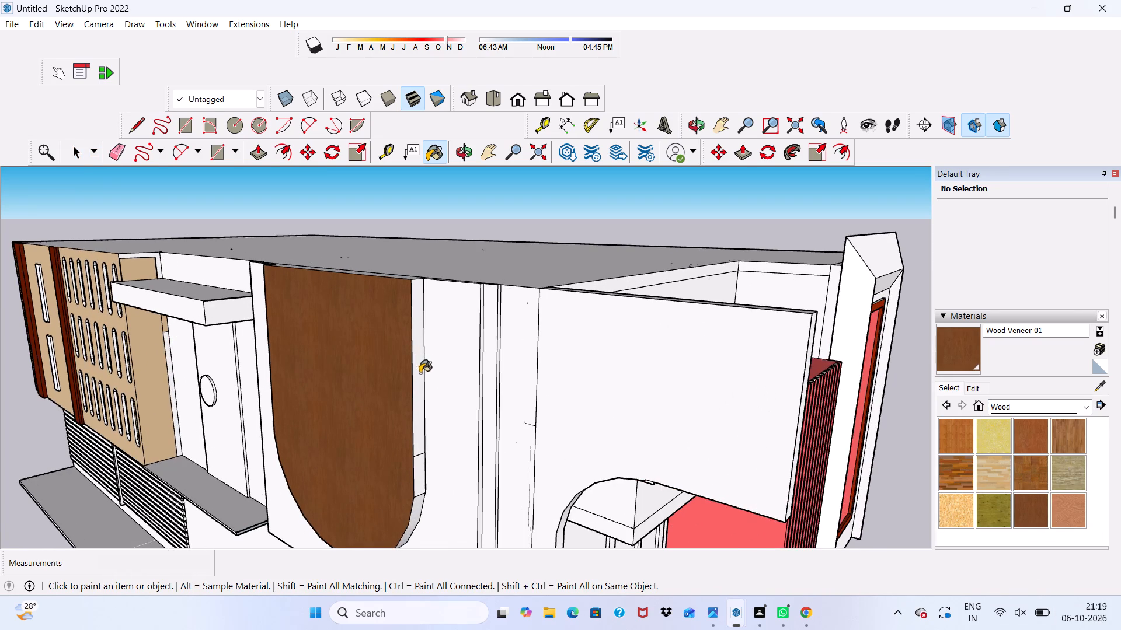
scroll(422, 392, "up", 3)
left_click(424, 499)
scroll(371, 415, "down", 7)
scroll(390, 495, "up", 2)
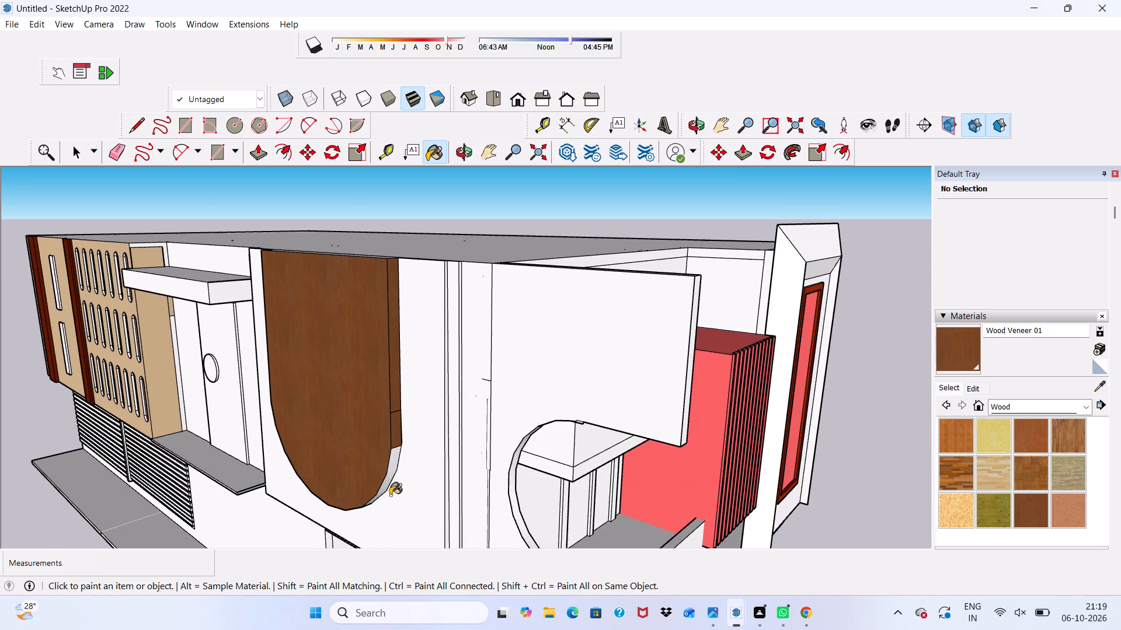
left_click(387, 473)
scroll(387, 473, "down", 3)
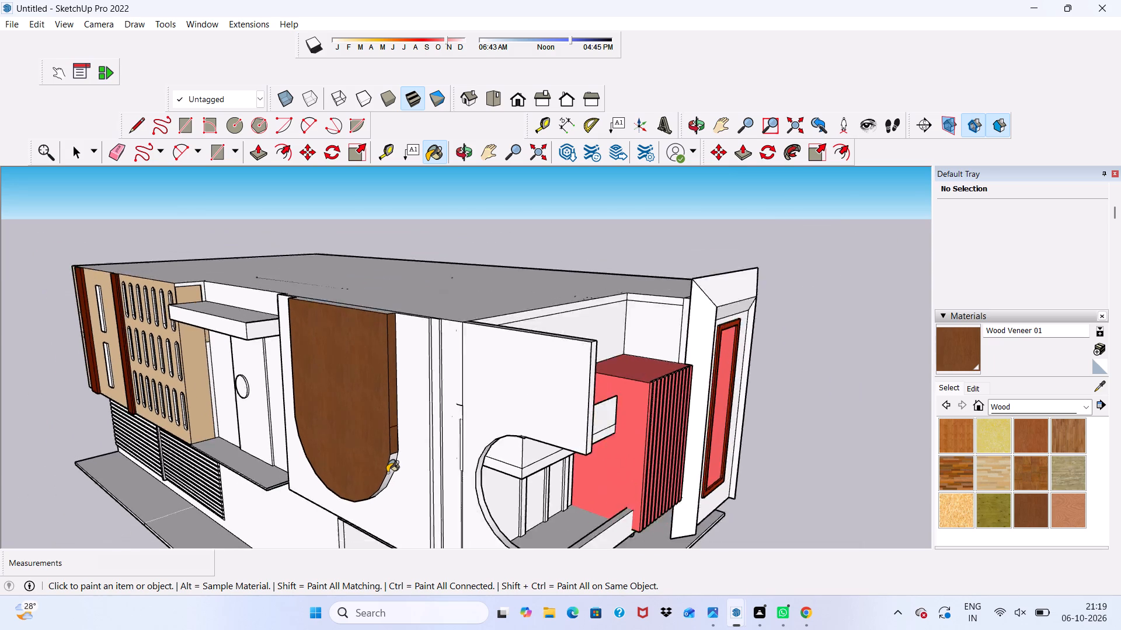
scroll(387, 473, "up", 11)
left_click(407, 449)
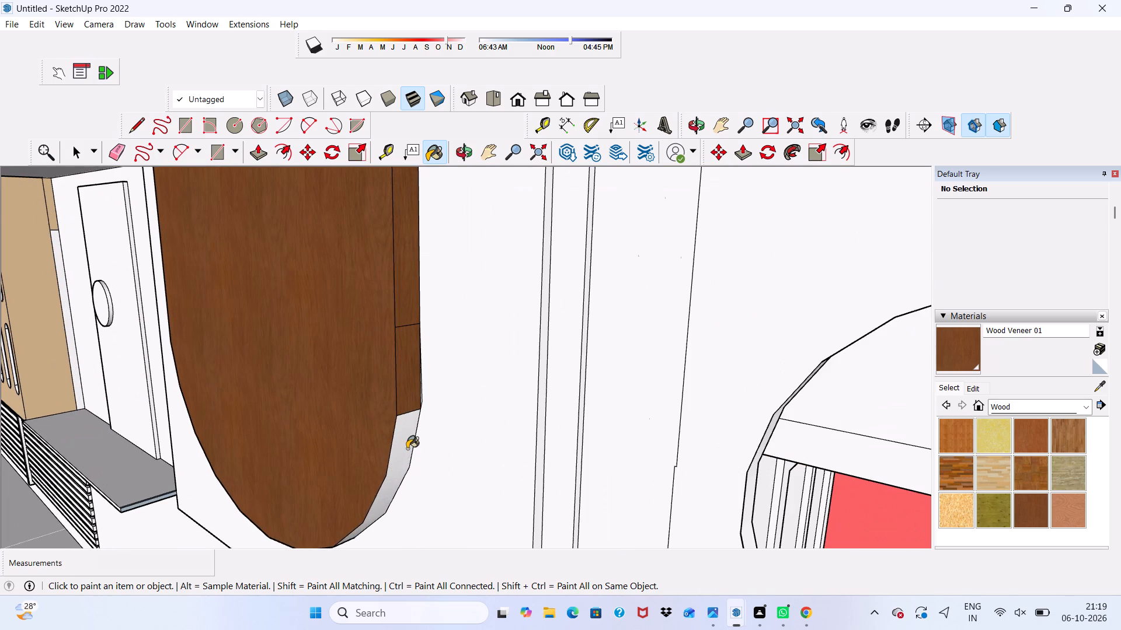
scroll(388, 448, "down", 1)
scroll(388, 448, "up", 3)
scroll(388, 448, "down", 7)
scroll(351, 423, "up", 1)
scroll(351, 423, "down", 4)
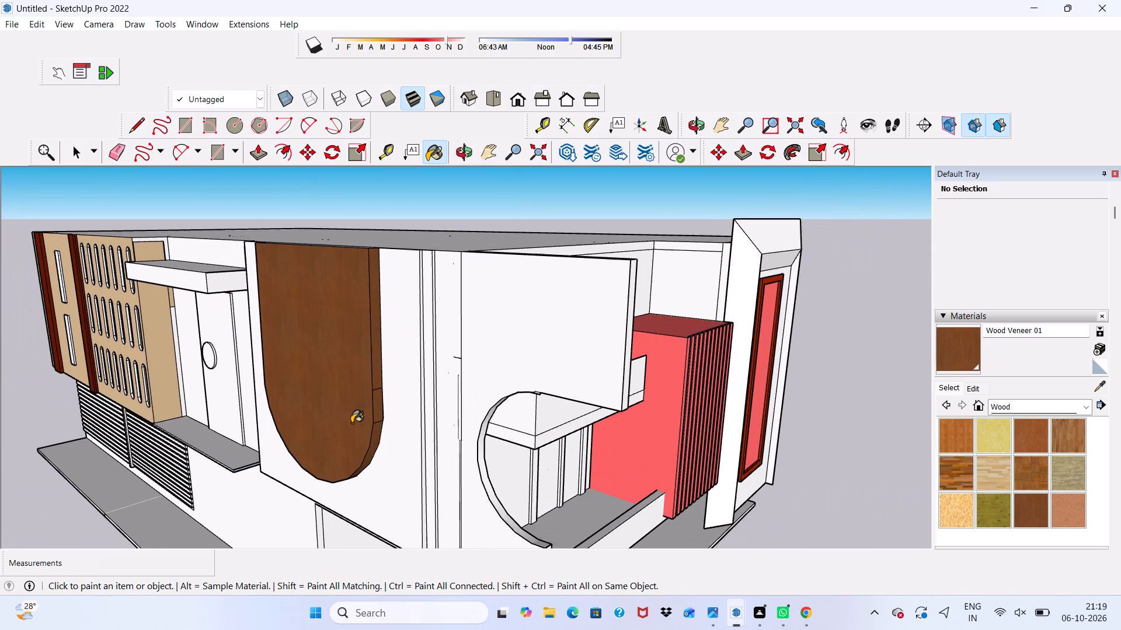
scroll(351, 422, "up", 2)
scroll(351, 422, "down", 1)
scroll(351, 422, "up", 2)
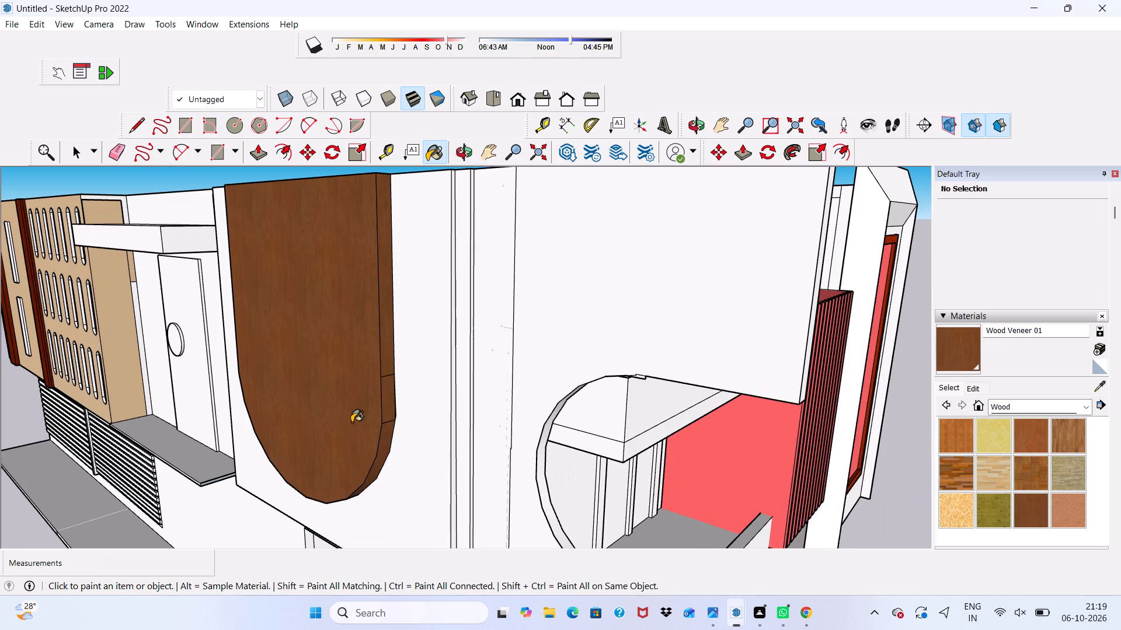
Paint the U-shaped panel's left side faces and narrow top edge with Wood Veneer 01.
middle_click_drag(351, 422, 667, 439)
scroll(592, 366, "up", 4)
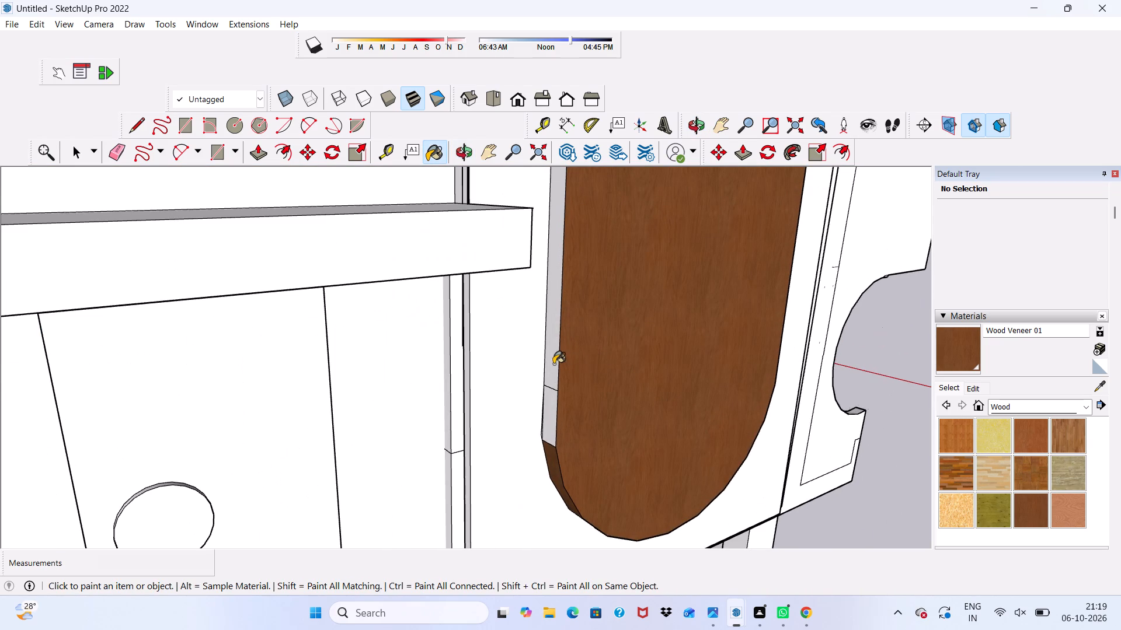
left_click(553, 364)
left_click(551, 407)
scroll(555, 407, "down", 10)
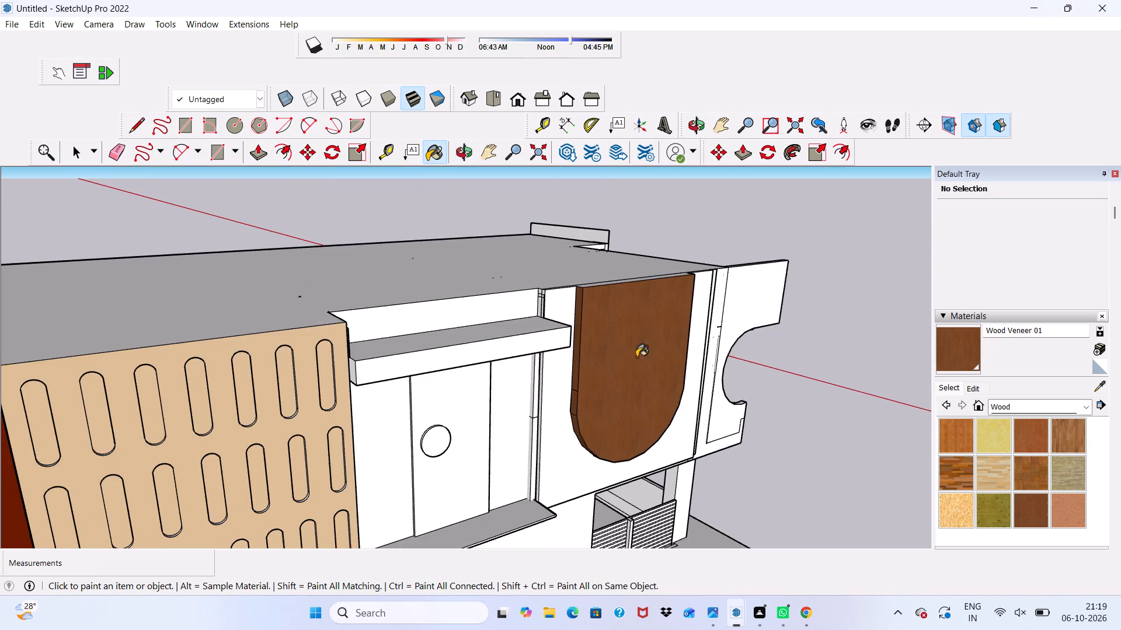
middle_click_drag(634, 352, 559, 433)
scroll(559, 344, "up", 4)
left_click(552, 363)
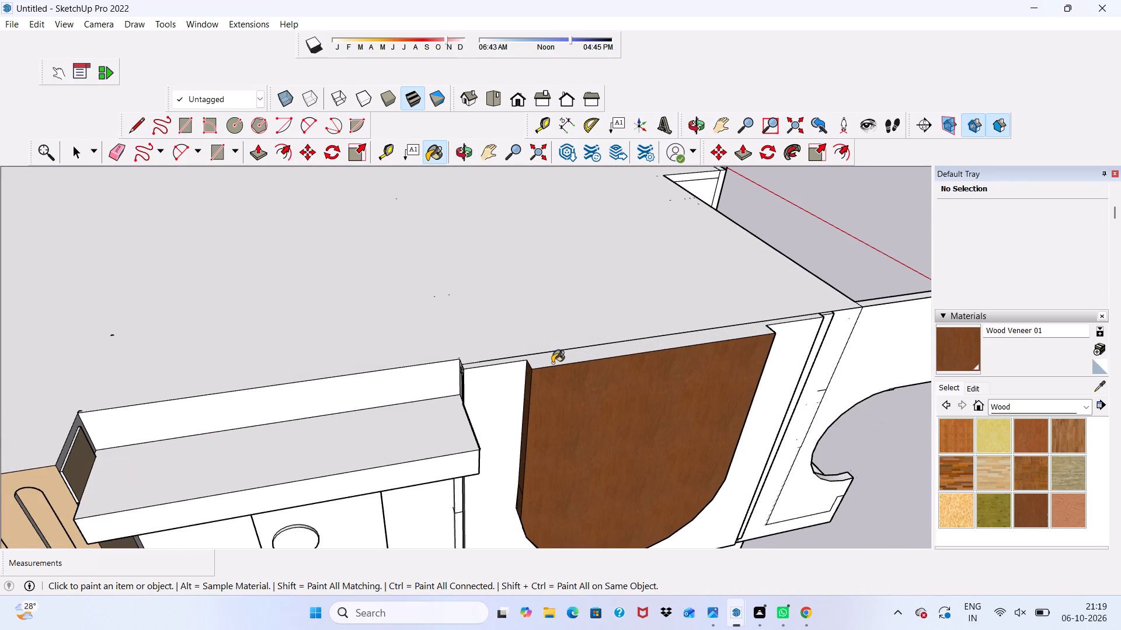
Paint the front face of the door under the canopy and its round disc with Wood Veneer 01.
scroll(552, 363, "down", 5)
scroll(552, 363, "up", 1)
scroll(552, 363, "down", 4)
middle_click_drag(552, 363, 446, 123)
scroll(446, 123, "up", 4)
scroll(457, 237, "down", 4)
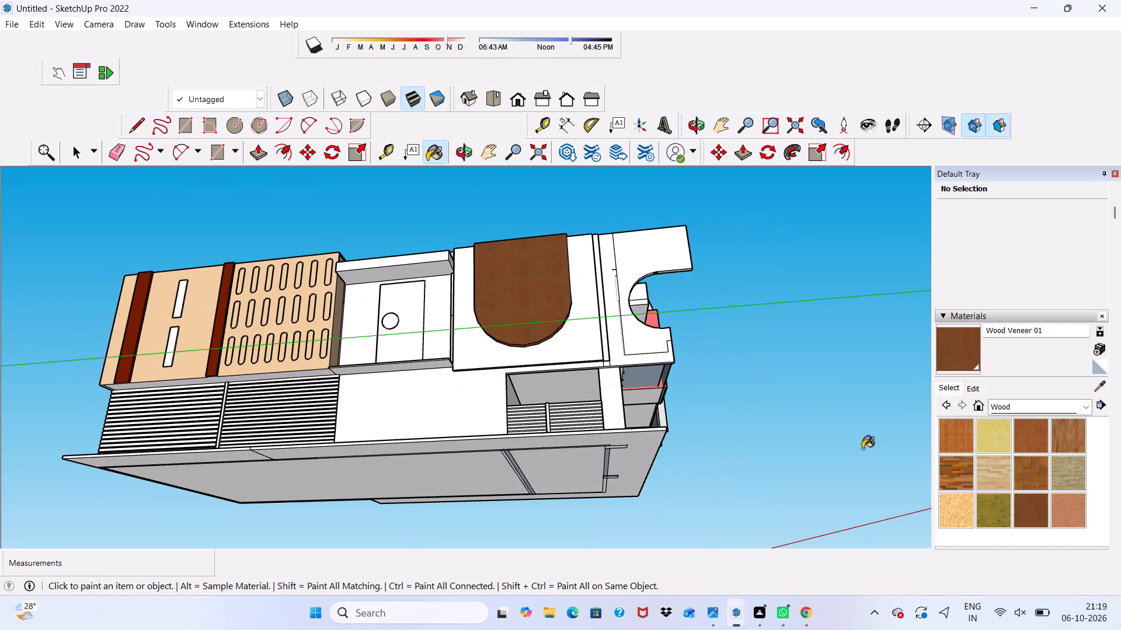
scroll(671, 326, "down", 3)
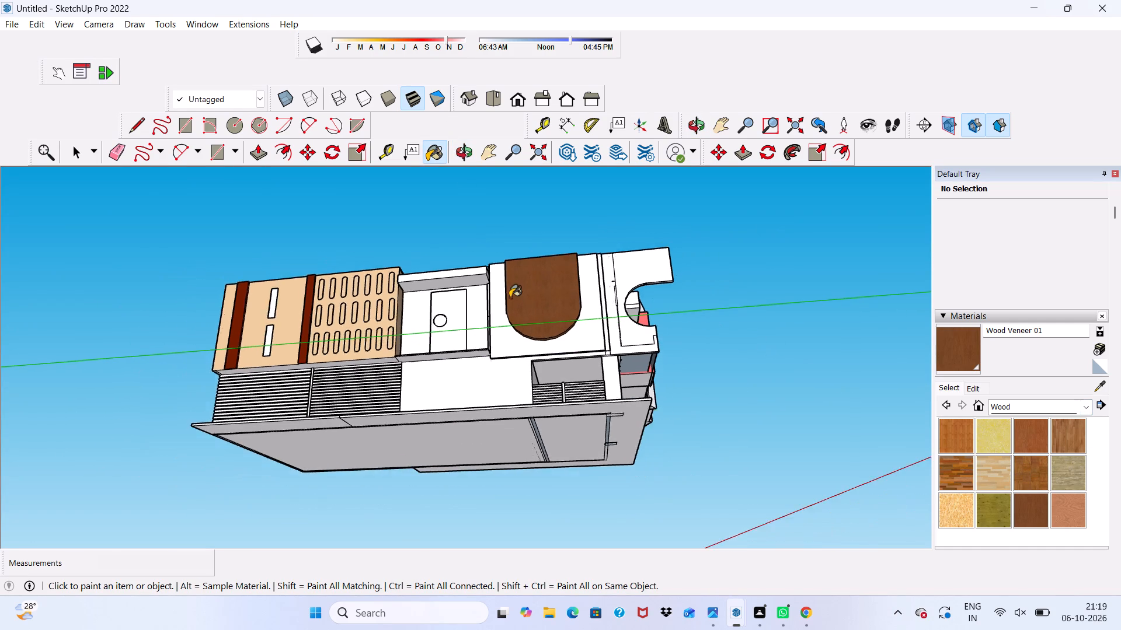
scroll(510, 297, "down", 3)
scroll(412, 352, "up", 11)
middle_click_drag(490, 271, 502, 367)
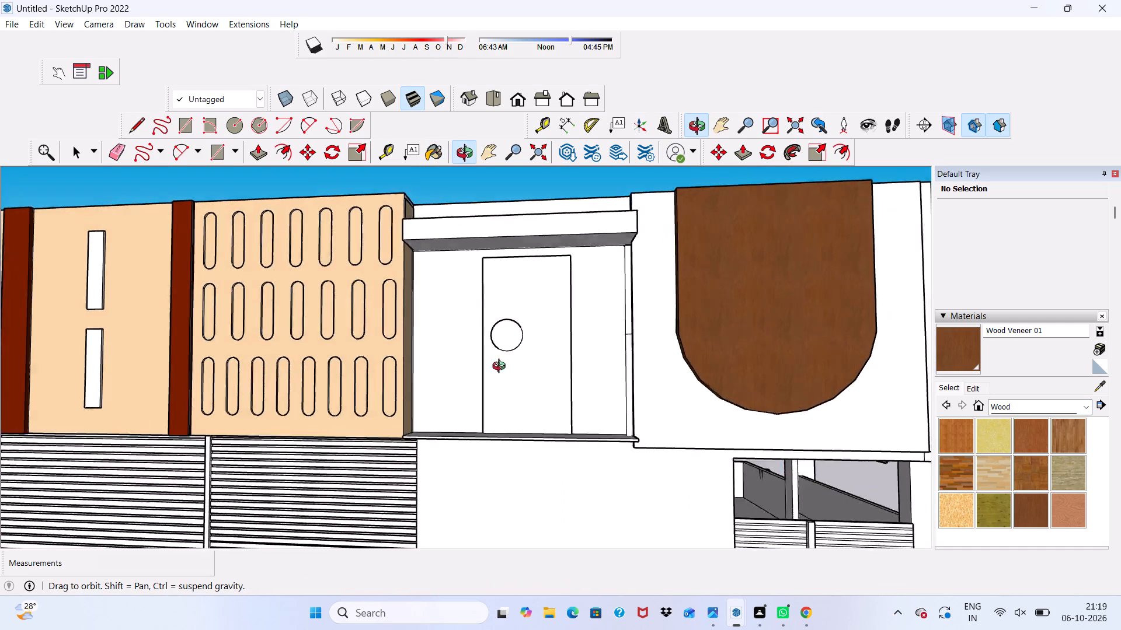
middle_click_drag(502, 367, 499, 388)
scroll(488, 374, "up", 1)
left_click(499, 303)
scroll(496, 318, "up", 5)
left_click(497, 347)
scroll(496, 347, "up", 3)
scroll(494, 348, "down", 1)
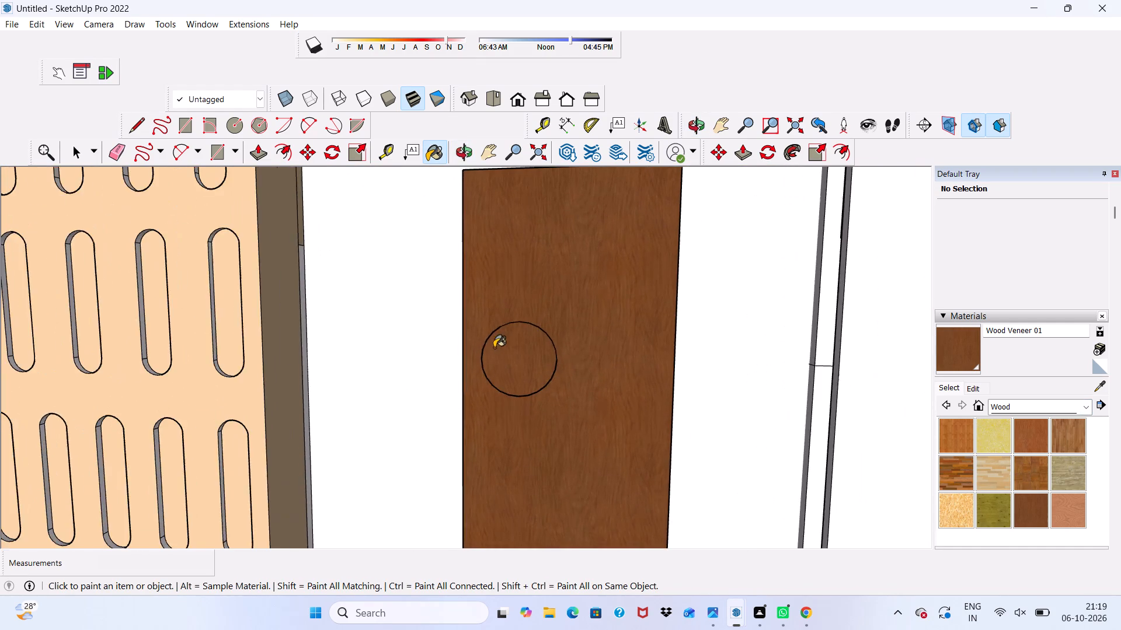
Paint the disc's rim and both narrow side edges of the door with Wood Veneer 01.
middle_click_drag(494, 348, 598, 402)
scroll(516, 377, "up", 6)
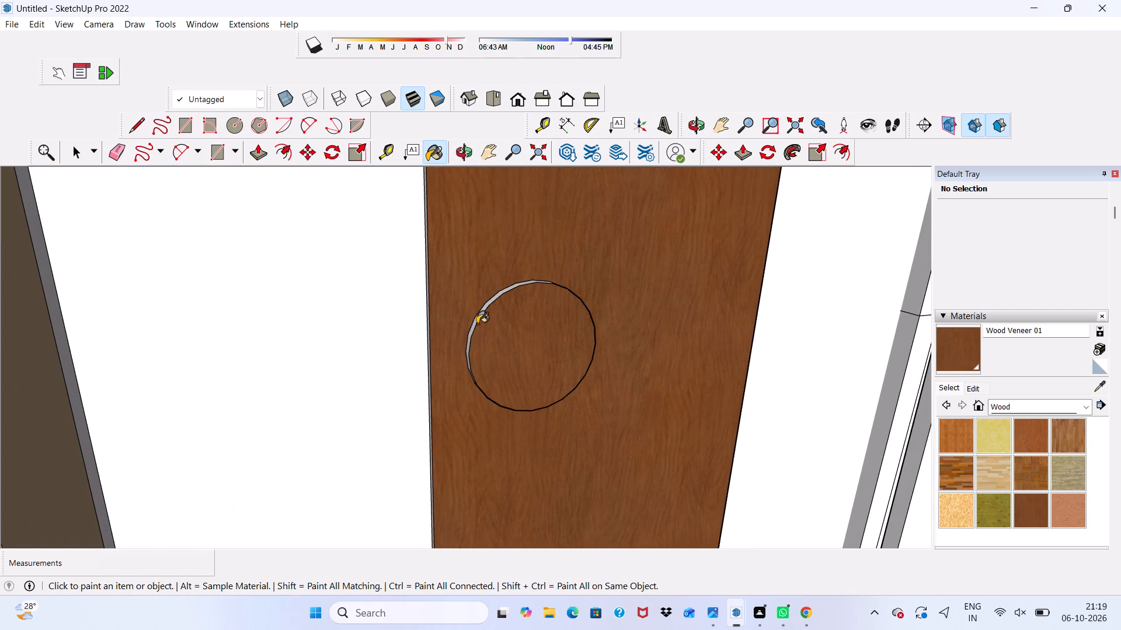
left_click(476, 320)
scroll(476, 320, "up", 1)
middle_click_drag(476, 320, 538, 321)
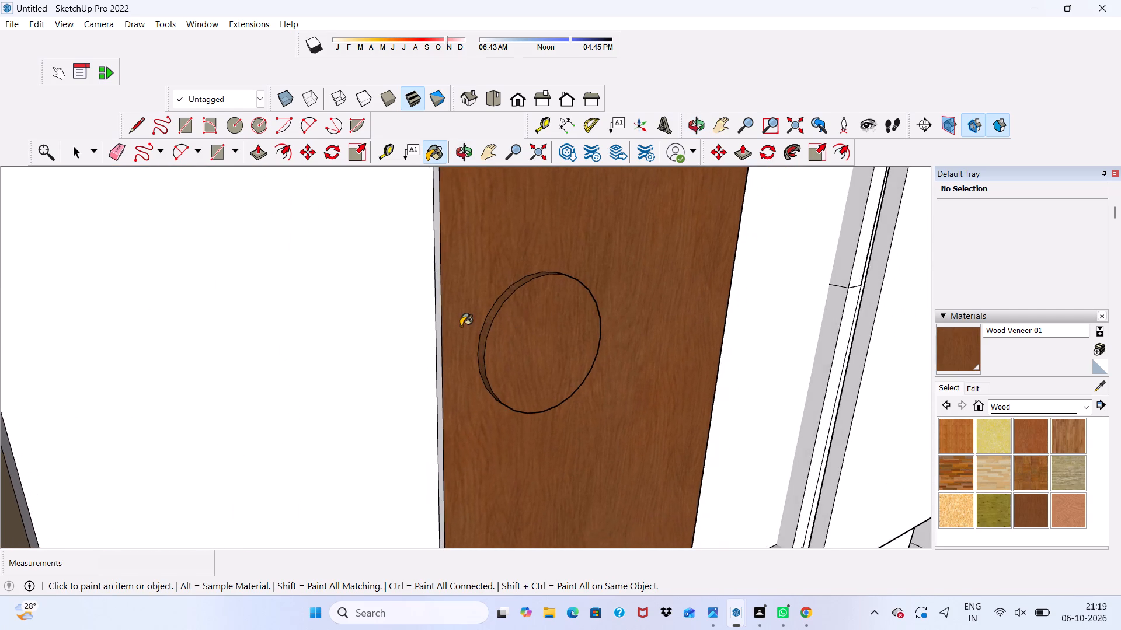
scroll(461, 326, "up", 1)
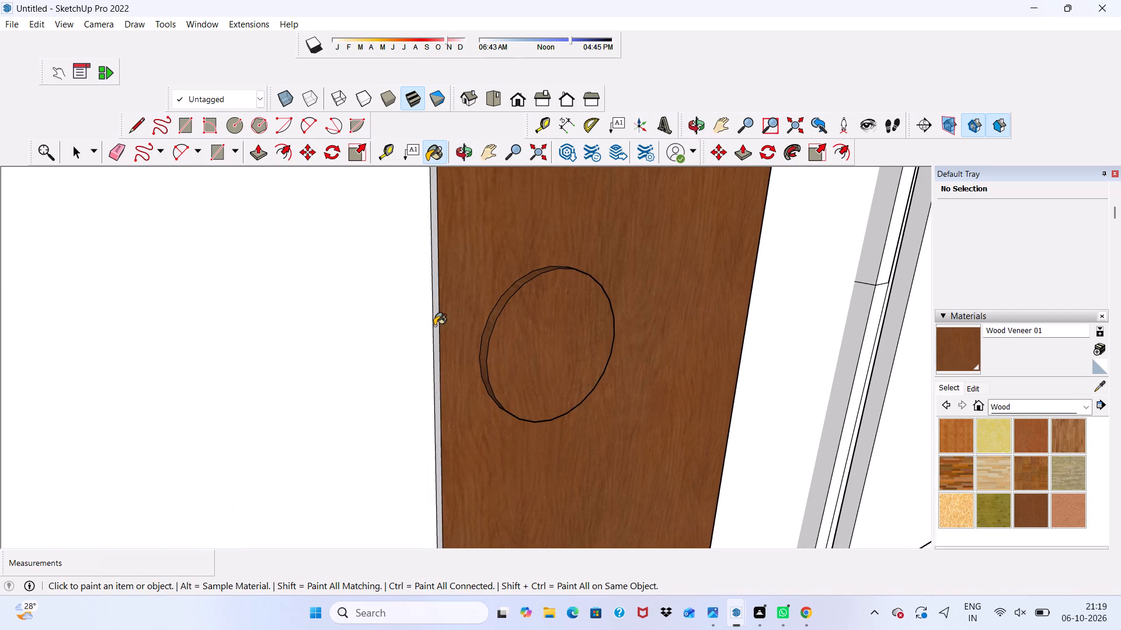
left_click(434, 324)
scroll(434, 324, "down", 4)
middle_click_drag(459, 322, 153, 274)
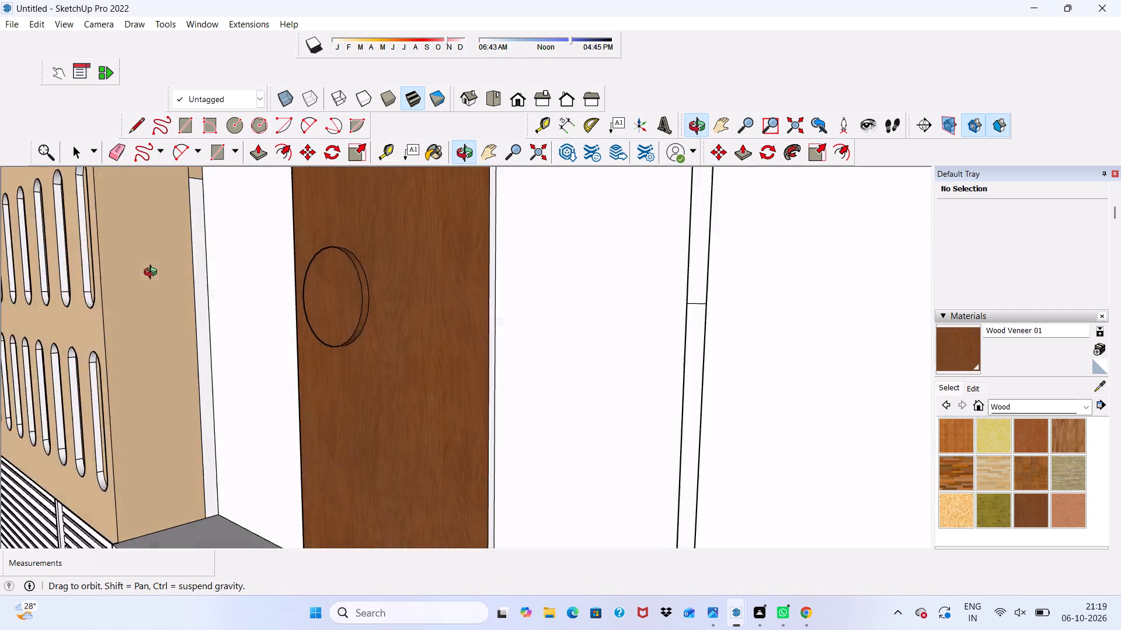
middle_click_drag(153, 274, 133, 285)
scroll(433, 339, "up", 3)
left_click(487, 312)
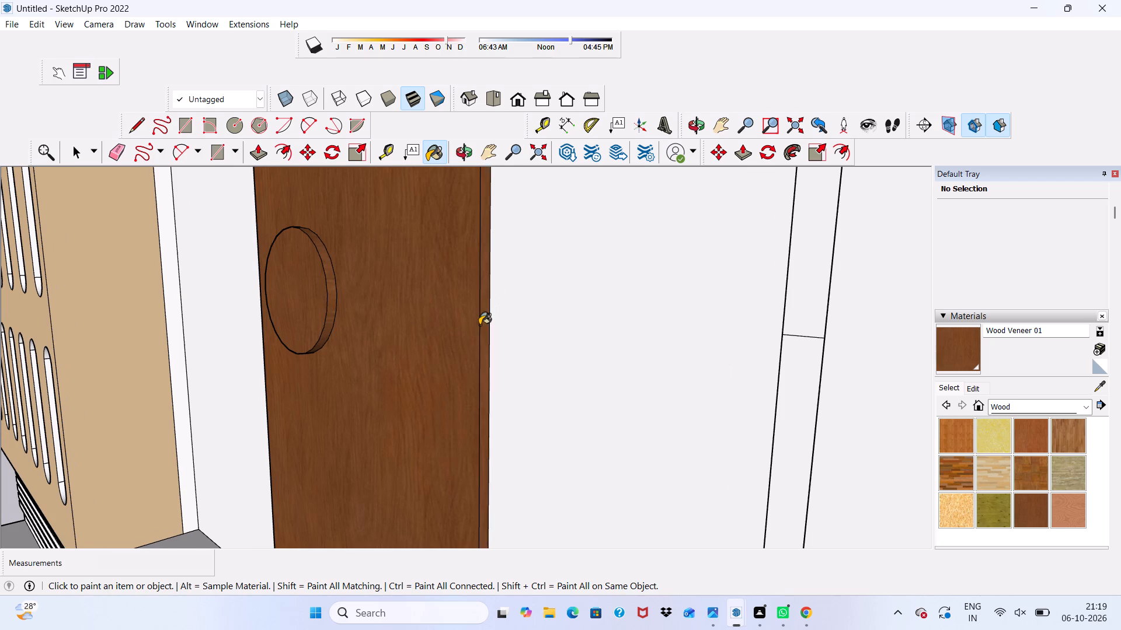
Paint the topmost slats of the ground-floor louvre panel below the slotted block with Color M06 from the Colors collection.
scroll(479, 325, "down", 6)
scroll(480, 325, "up", 4)
scroll(480, 325, "down", 5)
scroll(484, 325, "up", 1)
scroll(454, 324, "down", 2)
scroll(430, 333, "up", 1)
scroll(426, 335, "down", 14)
middle_click_drag(340, 276, 497, 309)
scroll(495, 305, "down", 15)
middle_click_drag(381, 332, 381, 303)
scroll(757, 374, "up", 1)
left_click(1087, 408)
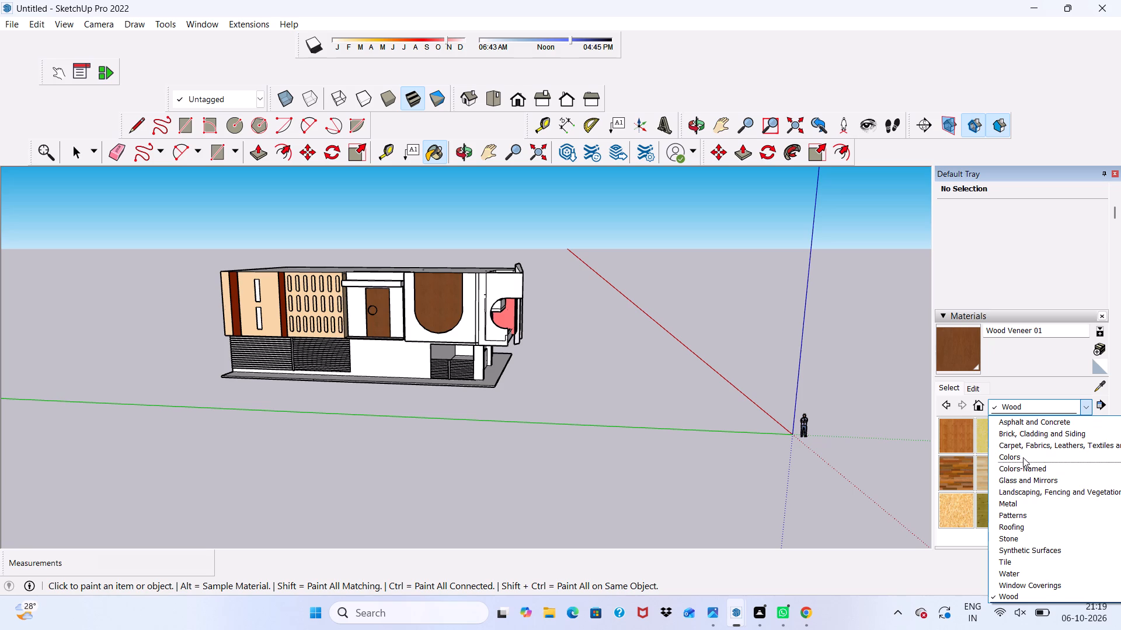
left_click(1023, 457)
scroll(1023, 457, "down", 9)
scroll(1023, 457, "up", 1)
scroll(1023, 457, "down", 1)
scroll(1023, 457, "up", 1)
scroll(1023, 457, "down", 2)
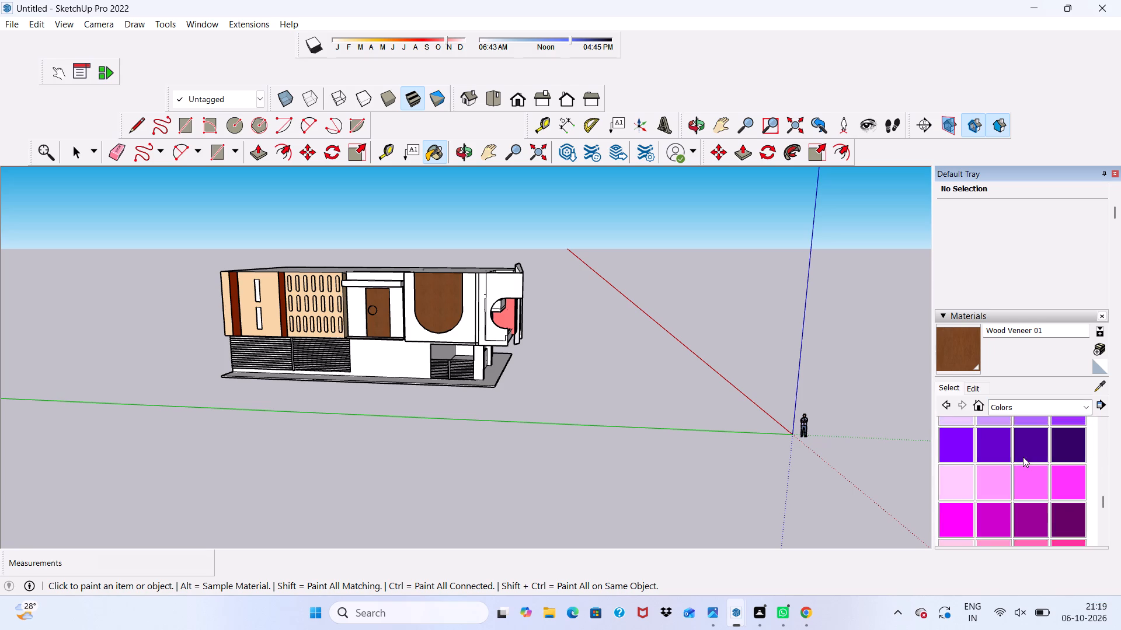
scroll(1023, 457, "down", 5)
scroll(998, 459, "up", 2)
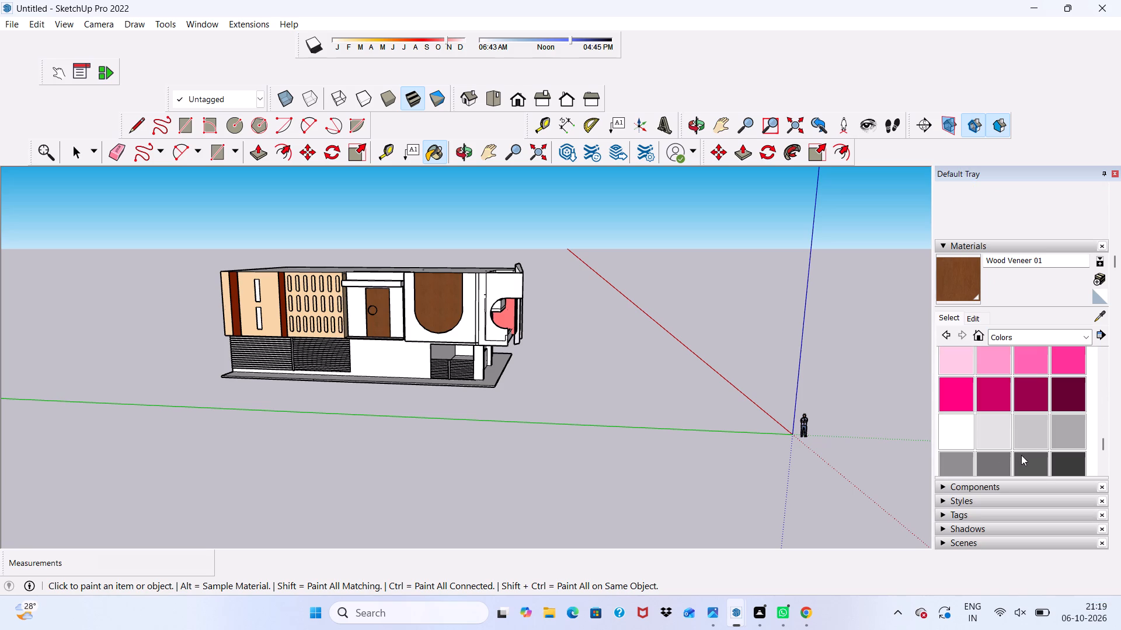
left_click(1021, 455)
scroll(476, 393, "up", 8)
scroll(245, 337, "up", 6)
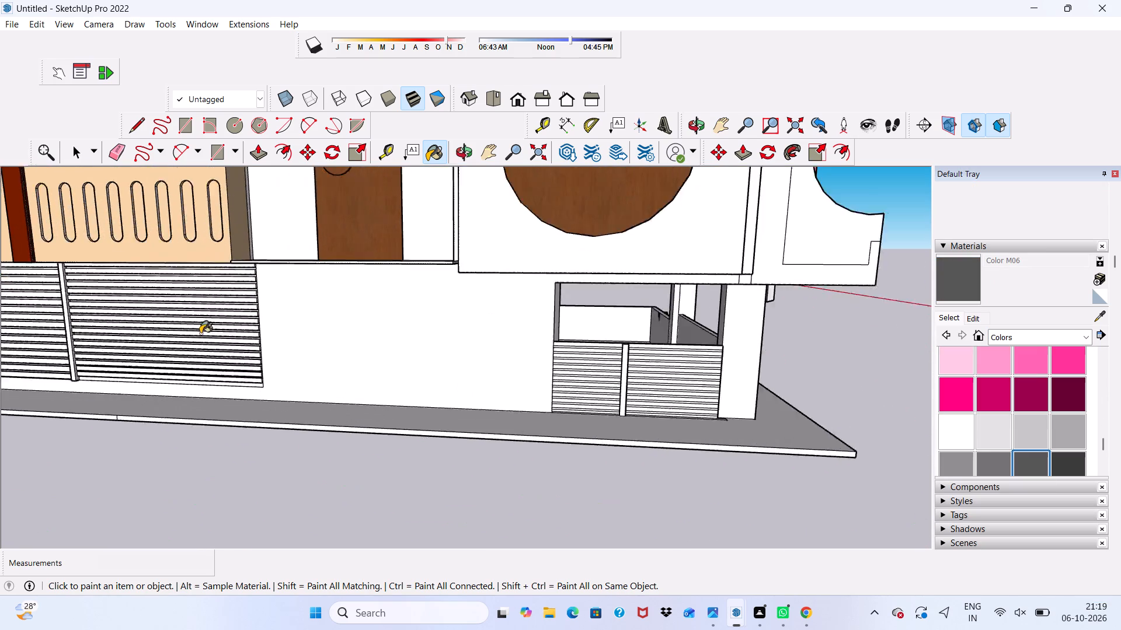
scroll(200, 334, "up", 1)
scroll(199, 331, "down", 1)
middle_click_drag(199, 331, 195, 240)
scroll(195, 240, "up", 8)
left_click(201, 232)
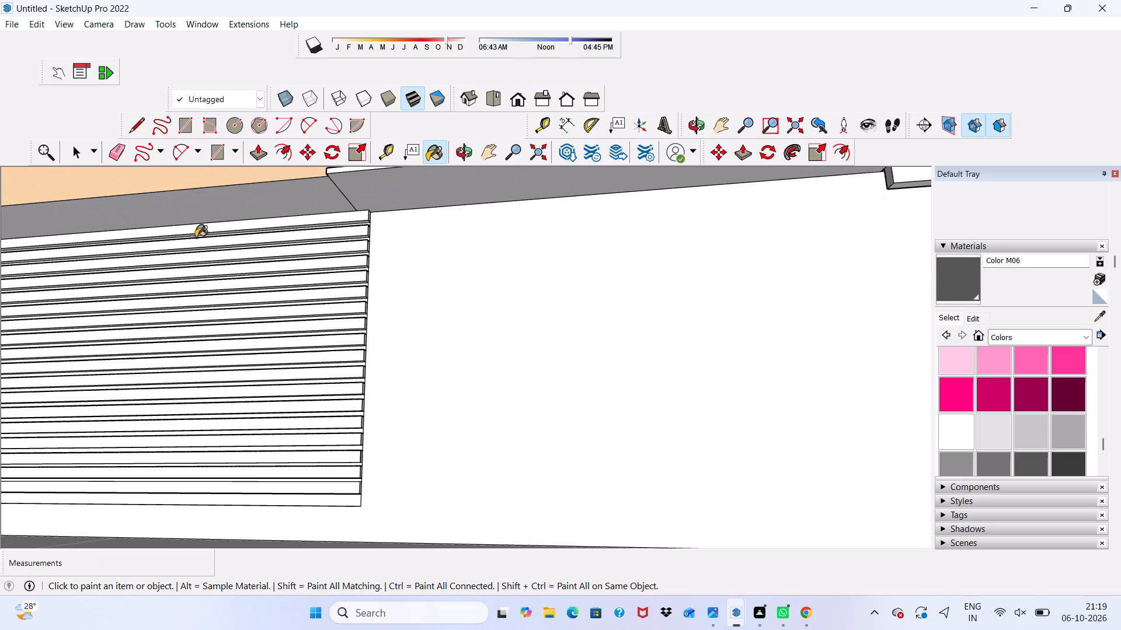
left_click(194, 240)
left_click_drag(193, 253, 192, 267)
left_click(192, 269)
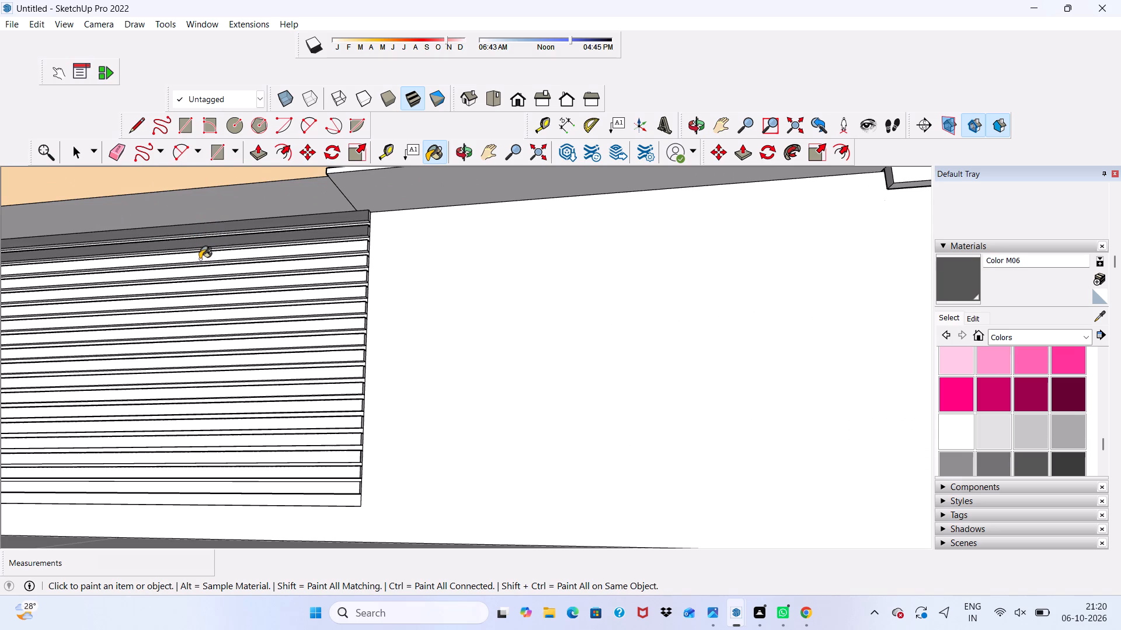
left_click(200, 259)
left_click_drag(192, 273, 189, 281)
left_click(189, 286)
left_click_drag(190, 298, 190, 306)
left_click(189, 307)
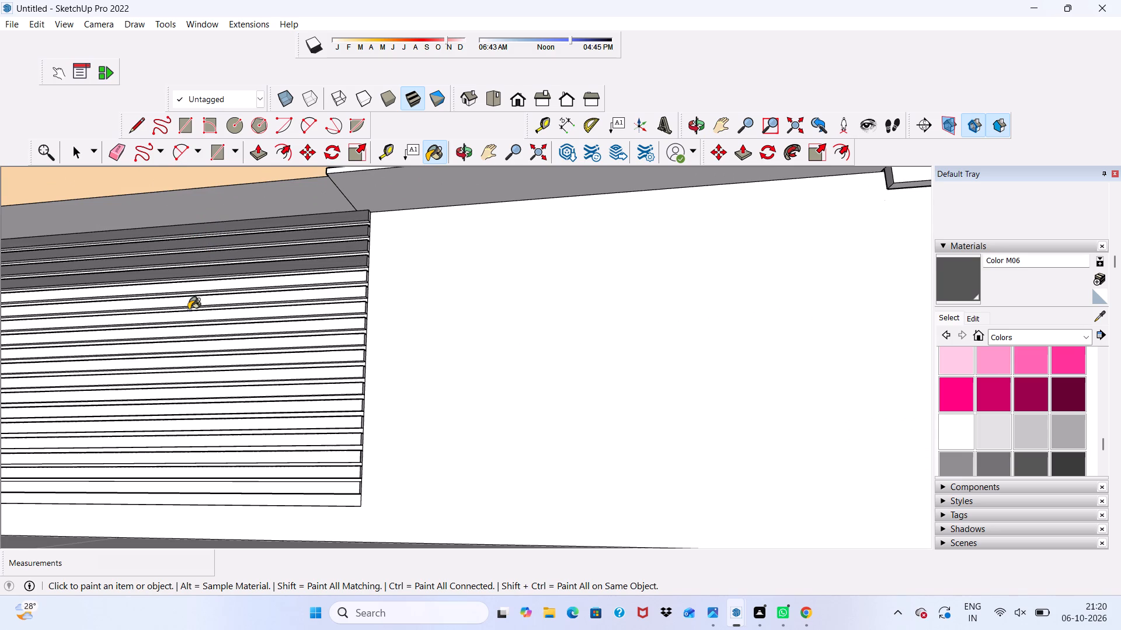
Paint the upper-middle slats of the louvre section below the slotted block with Color M06.
scroll(199, 295, "up", 4)
left_click(203, 290)
left_click(202, 283)
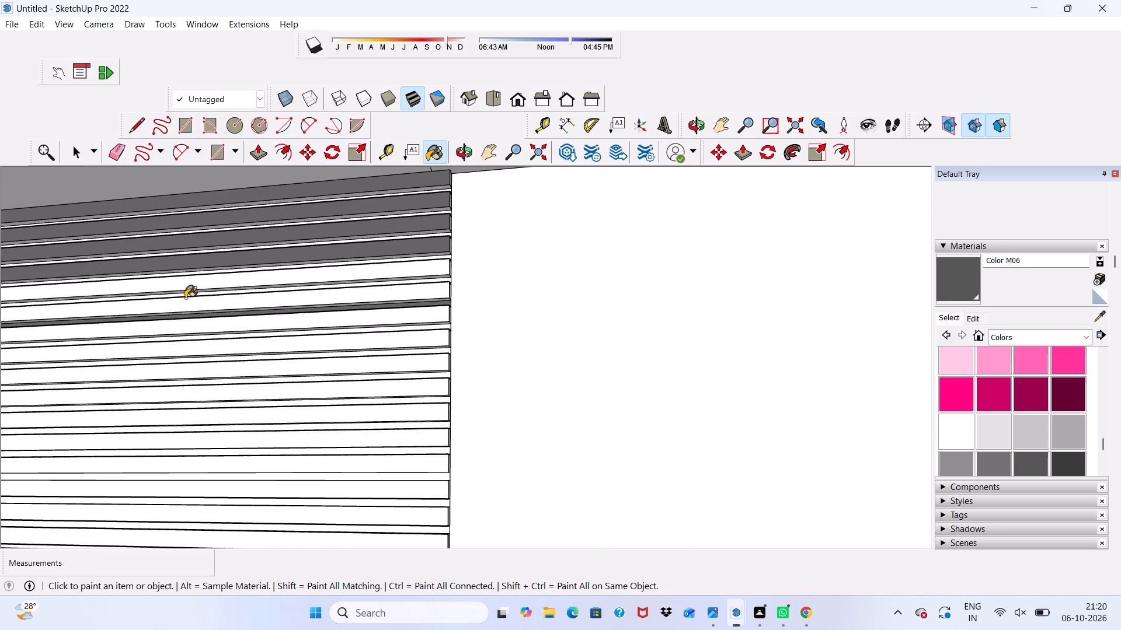
left_click(182, 304)
scroll(180, 328, "up", 1)
left_click(180, 328)
left_click(180, 351)
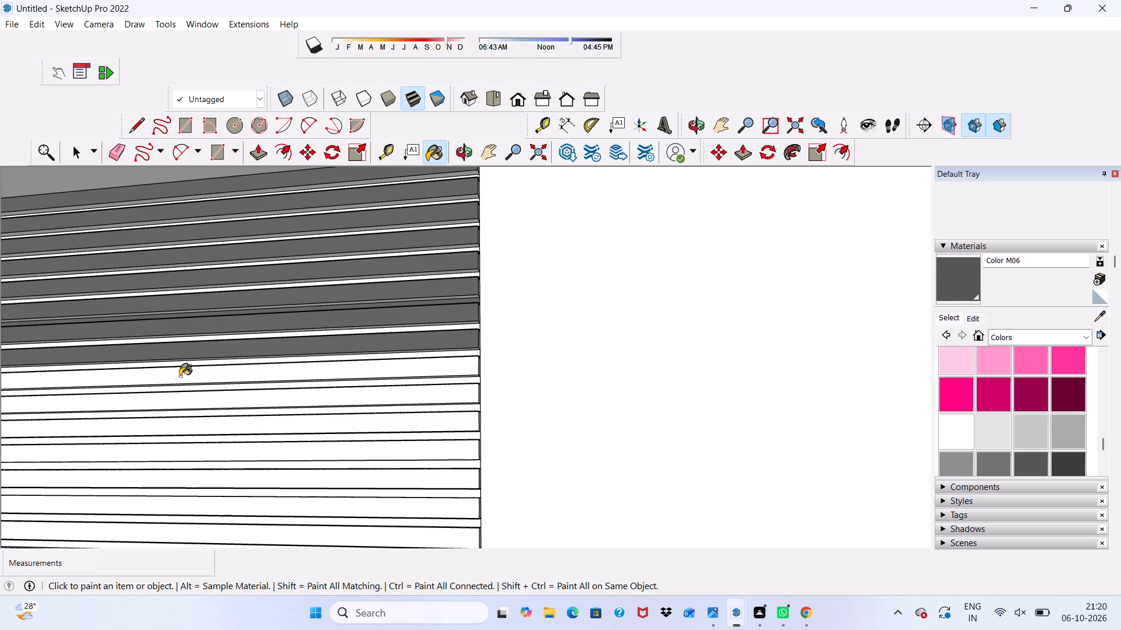
left_click(180, 376)
left_click(180, 400)
left_click(180, 419)
left_click_drag(180, 431, 180, 437)
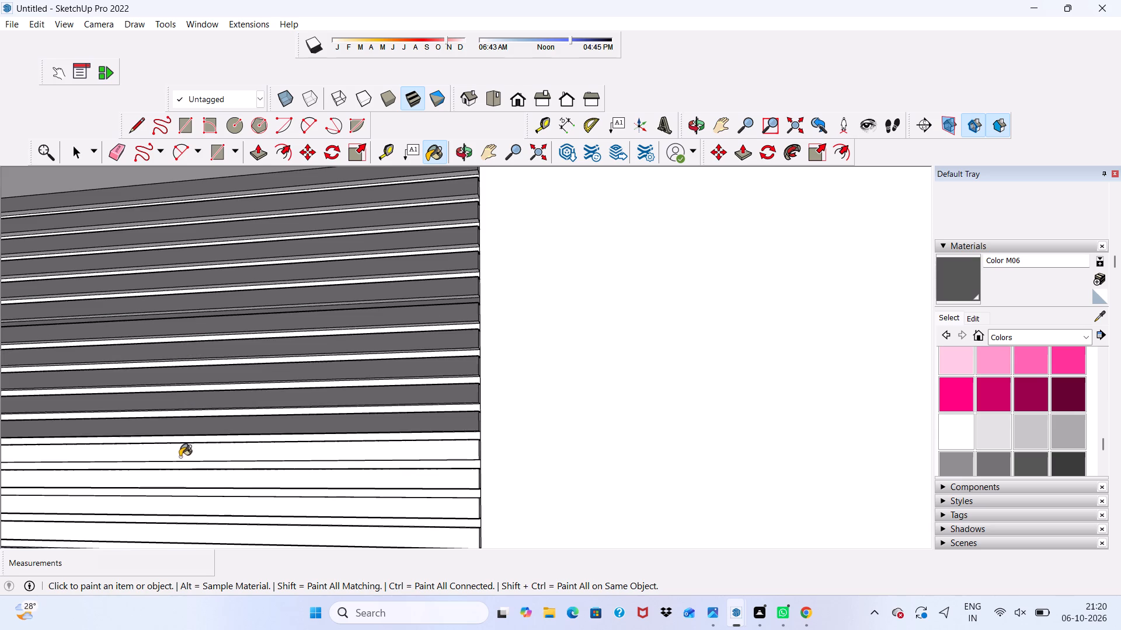
Paint the lower-middle slats of the same louvre section with Color M06.
left_click(179, 457)
left_click_drag(179, 467, 179, 475)
left_click_drag(177, 478, 177, 485)
left_click(171, 495)
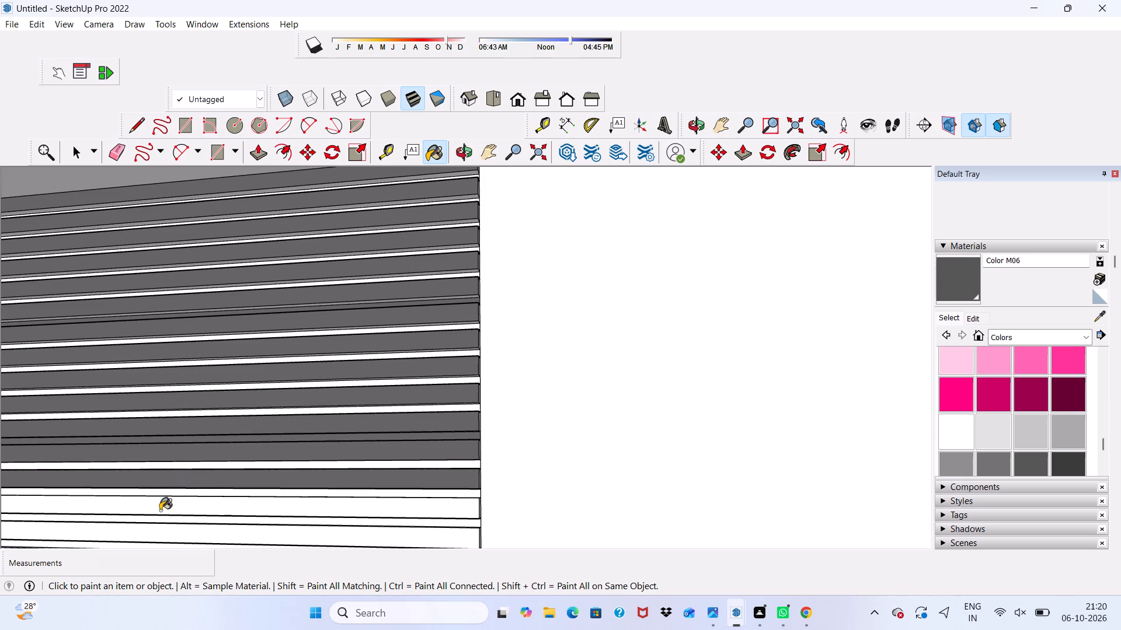
left_click(160, 510)
left_click(168, 498)
left_click(168, 494)
left_click(168, 475)
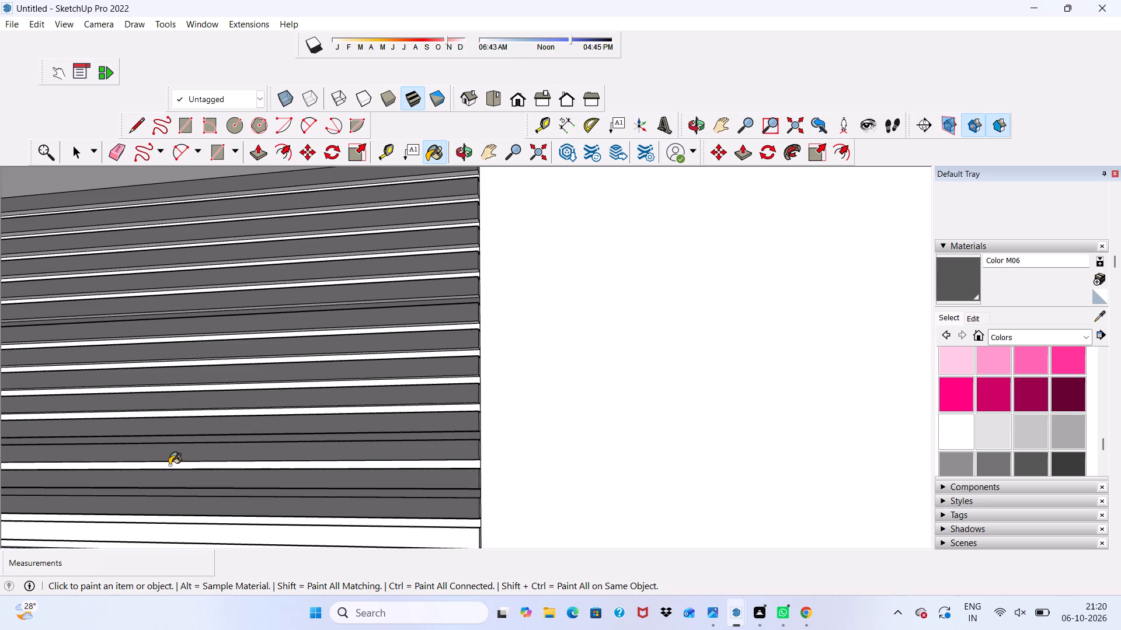
left_click_drag(169, 465, 169, 470)
left_click(169, 470)
Paint the remaining white slats at the bottom of that louvre section with Color M06.
scroll(231, 385, "down", 8)
middle_click_drag(306, 267, 174, 395)
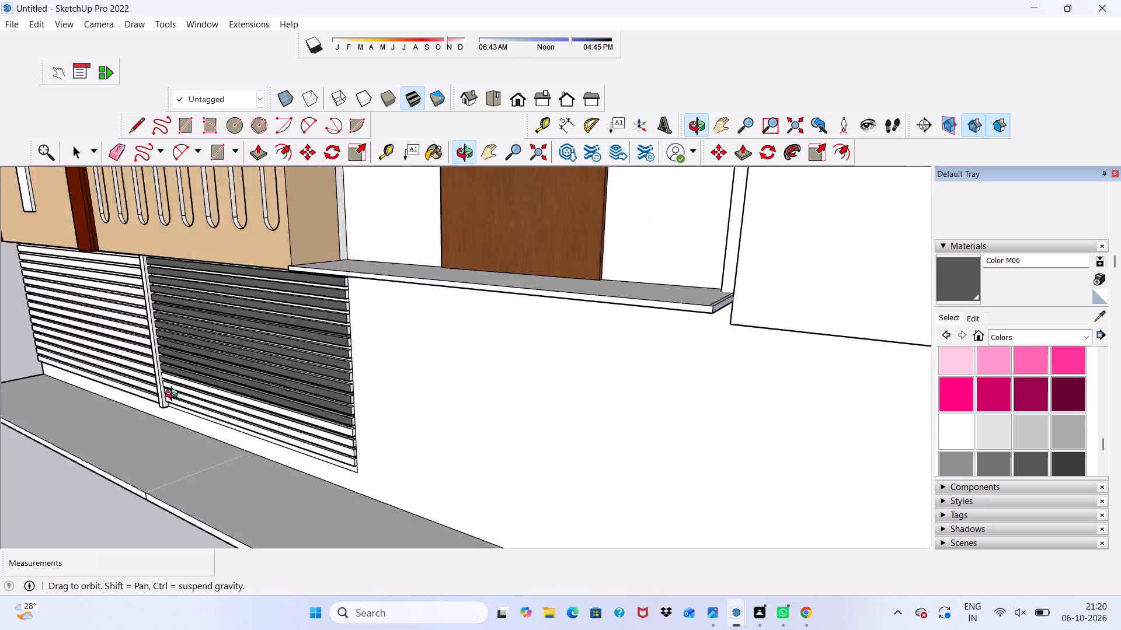
middle_click_drag(174, 395, 305, 356)
scroll(305, 348, "up", 7)
scroll(304, 292, "down", 2)
scroll(304, 290, "up", 1)
scroll(304, 290, "down", 8)
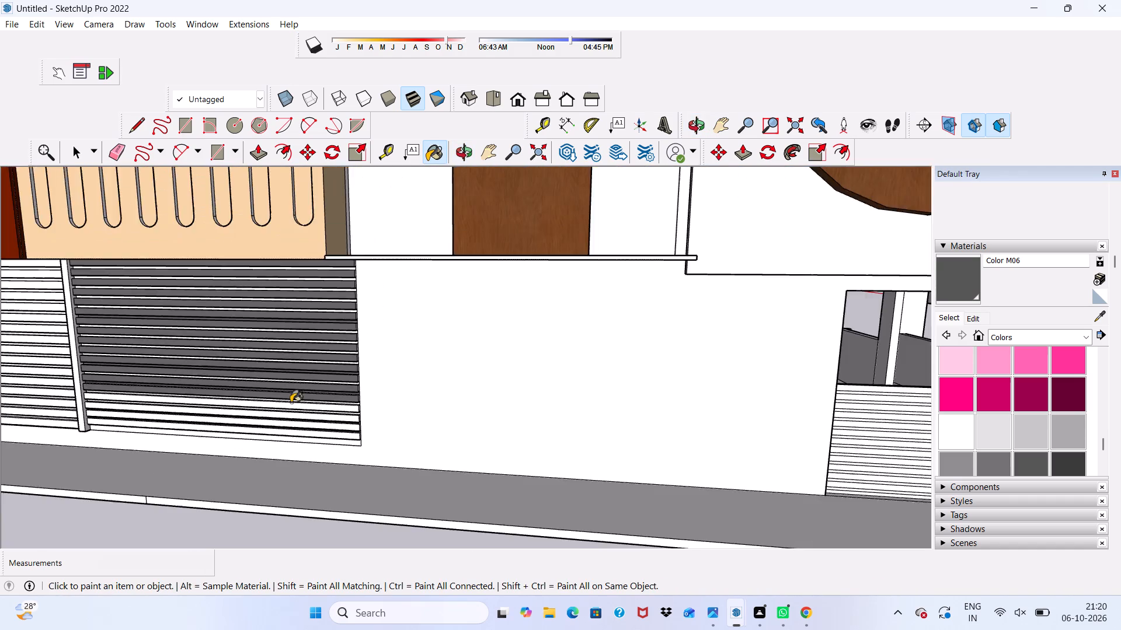
scroll(264, 454, "up", 4)
left_click(257, 433)
left_click(248, 422)
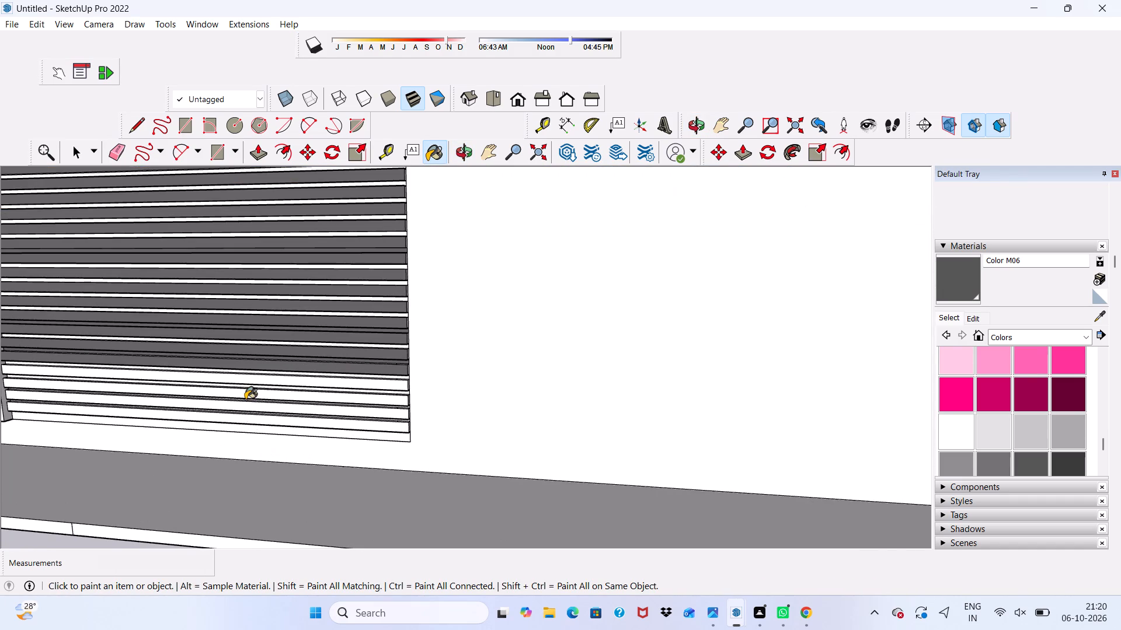
left_click(244, 405)
left_click(245, 395)
left_click(245, 382)
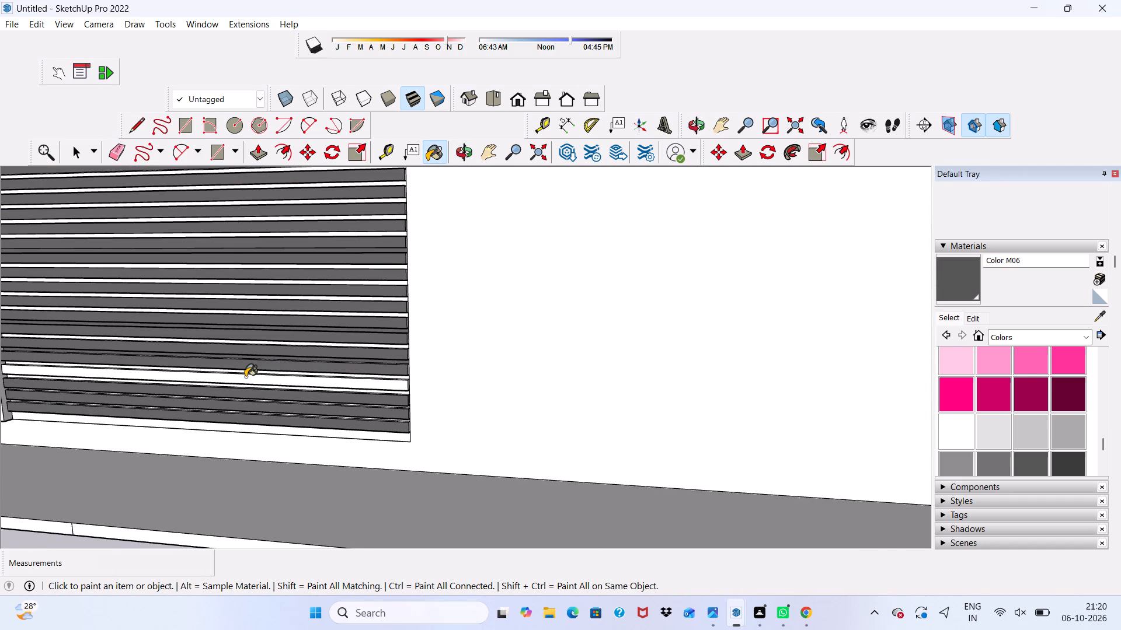
left_click(245, 377)
scroll(243, 408, "up", 3)
left_click(244, 436)
Paint the vertical post dividing the two ground-floor louvre sections with Color M06.
scroll(244, 429, "down", 3)
scroll(244, 429, "up", 1)
scroll(244, 429, "down", 2)
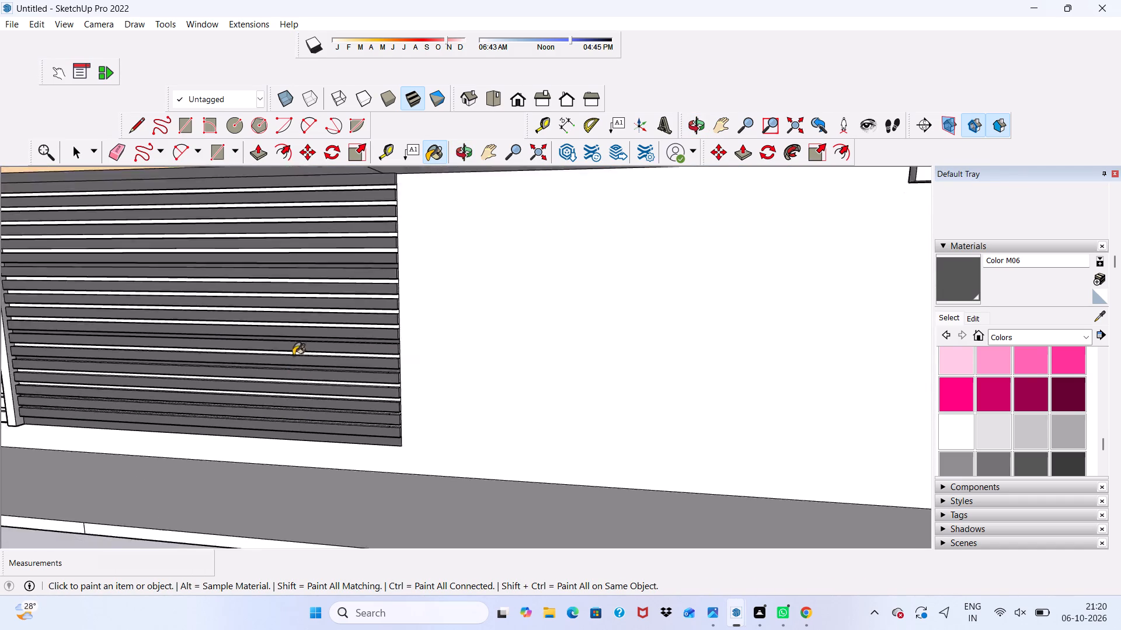
scroll(293, 355, "down", 1)
scroll(302, 362, "up", 1)
scroll(307, 366, "down", 6)
scroll(395, 390, "up", 1)
scroll(414, 394, "down", 1)
scroll(60, 330, "up", 9)
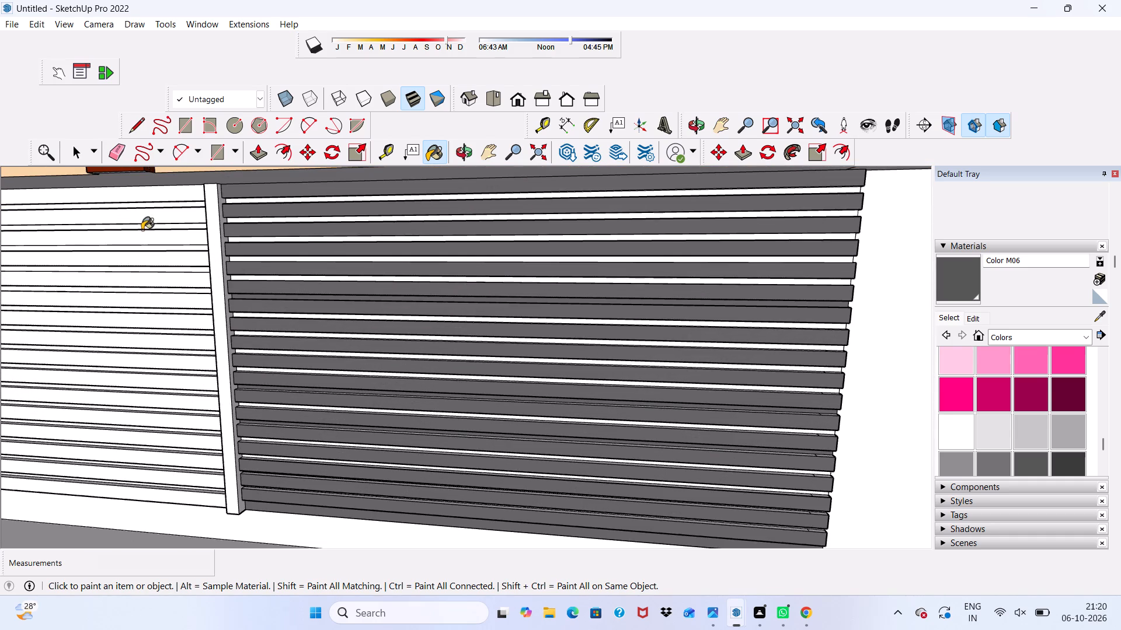
scroll(154, 202, "up", 4)
left_click(239, 237)
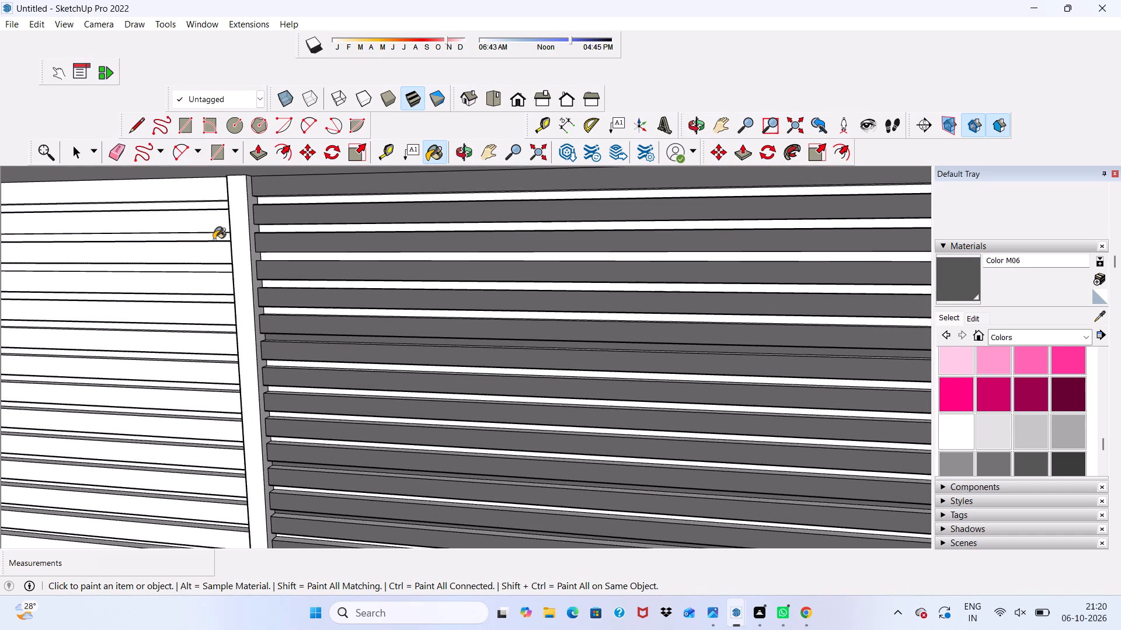
Paint the upper and middle slats of the louvre section on the other side of the post with Color M06.
left_click(201, 197)
left_click(199, 220)
left_click(197, 258)
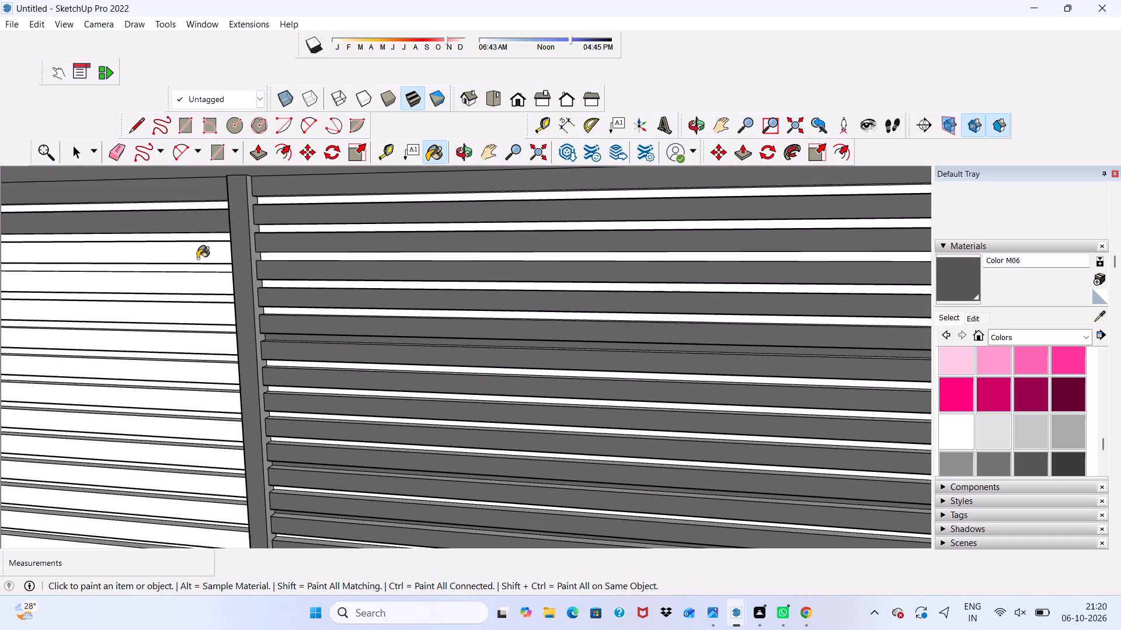
left_click(194, 289)
left_click(194, 314)
left_click(192, 337)
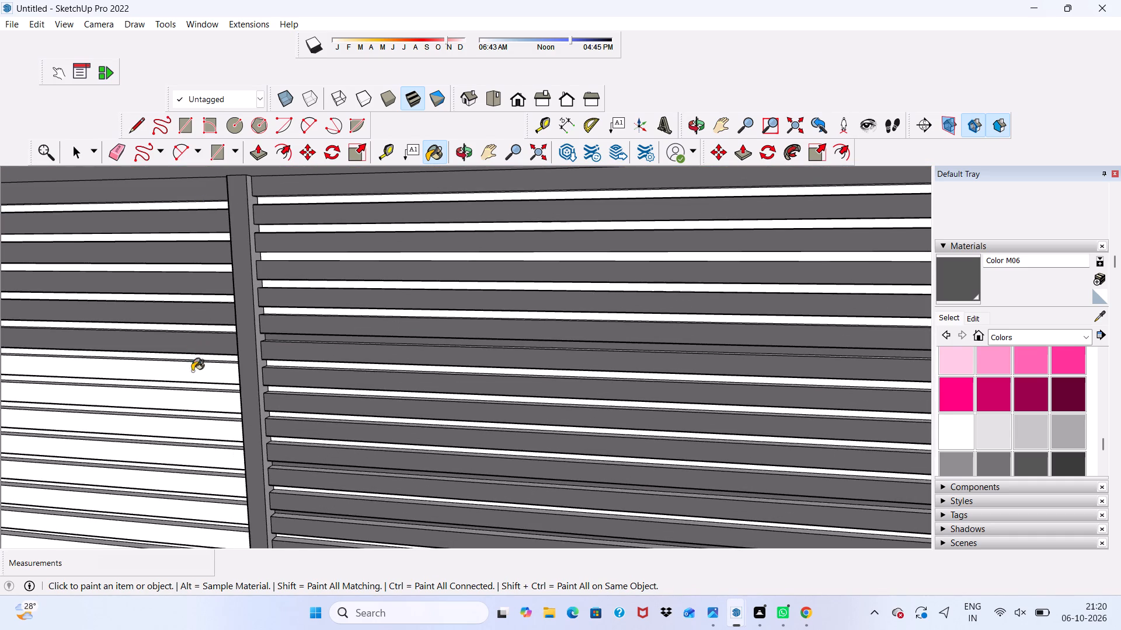
left_click(186, 375)
left_click(201, 397)
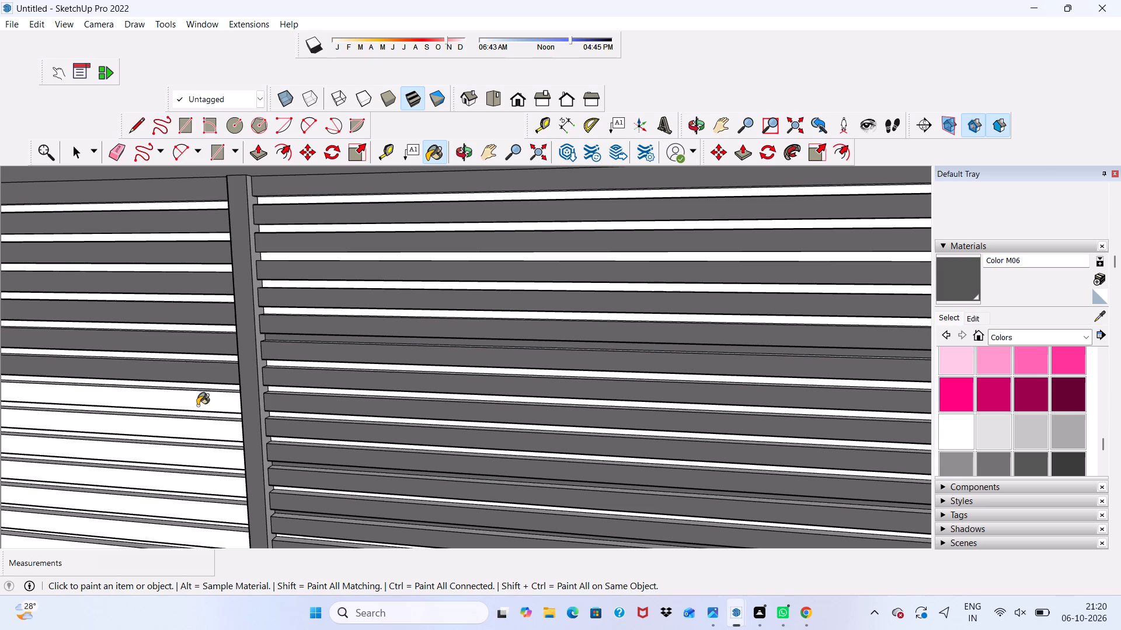
left_click(192, 421)
left_click(187, 449)
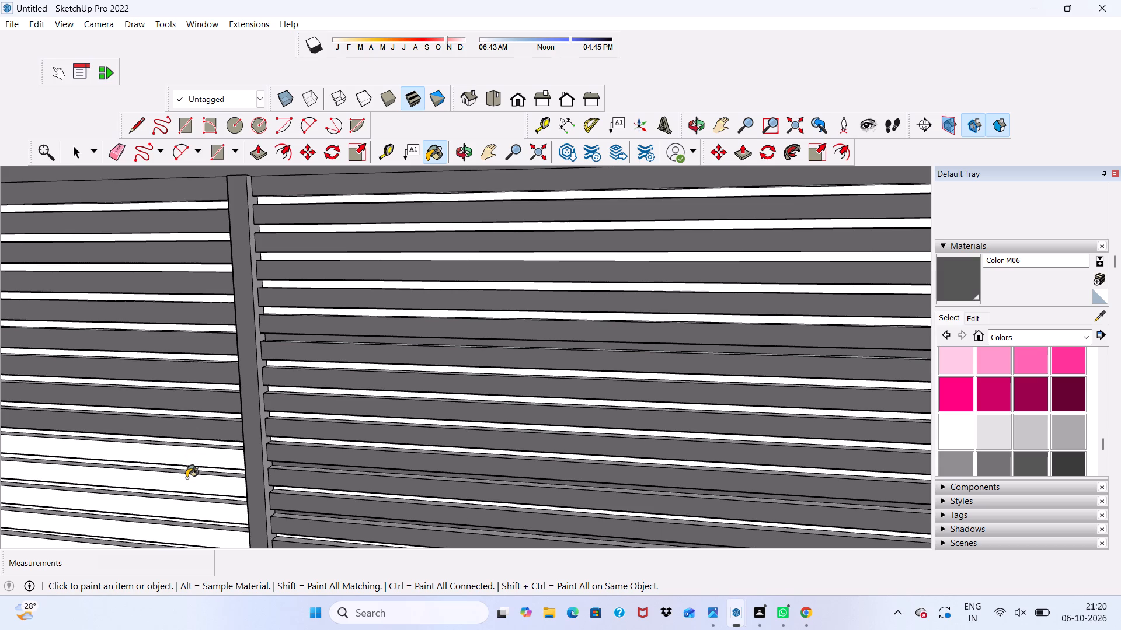
Paint the lower slats of that second louvre section with Color M06, down to the lowest one.
left_click_drag(186, 478, 186, 498)
left_click(183, 512)
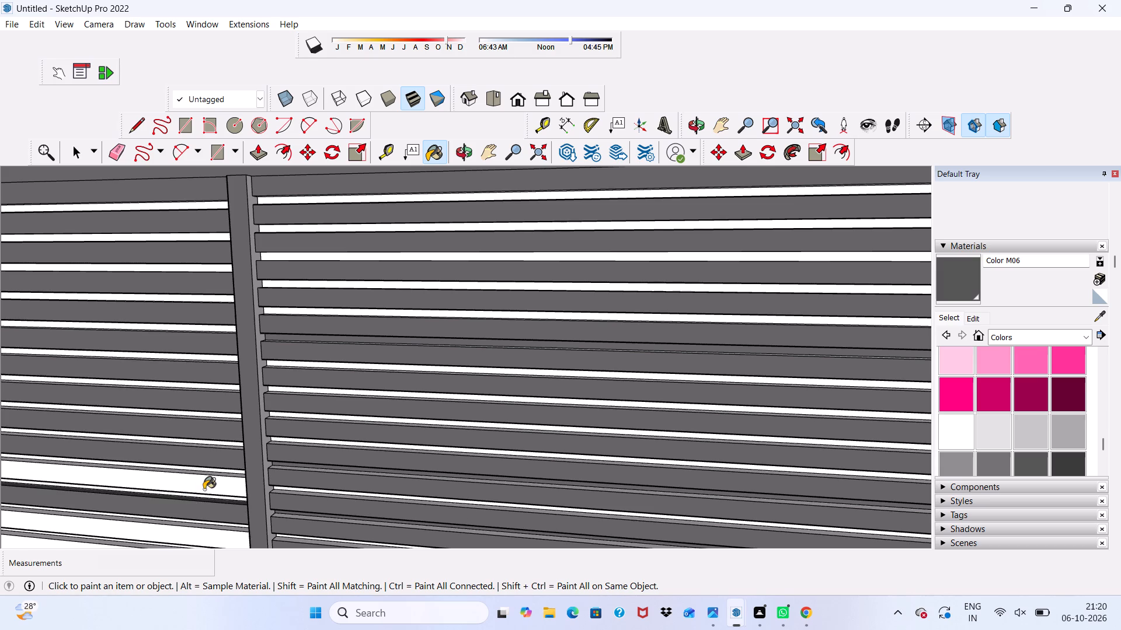
left_click(204, 489)
left_click(176, 530)
scroll(180, 527, "up", 1)
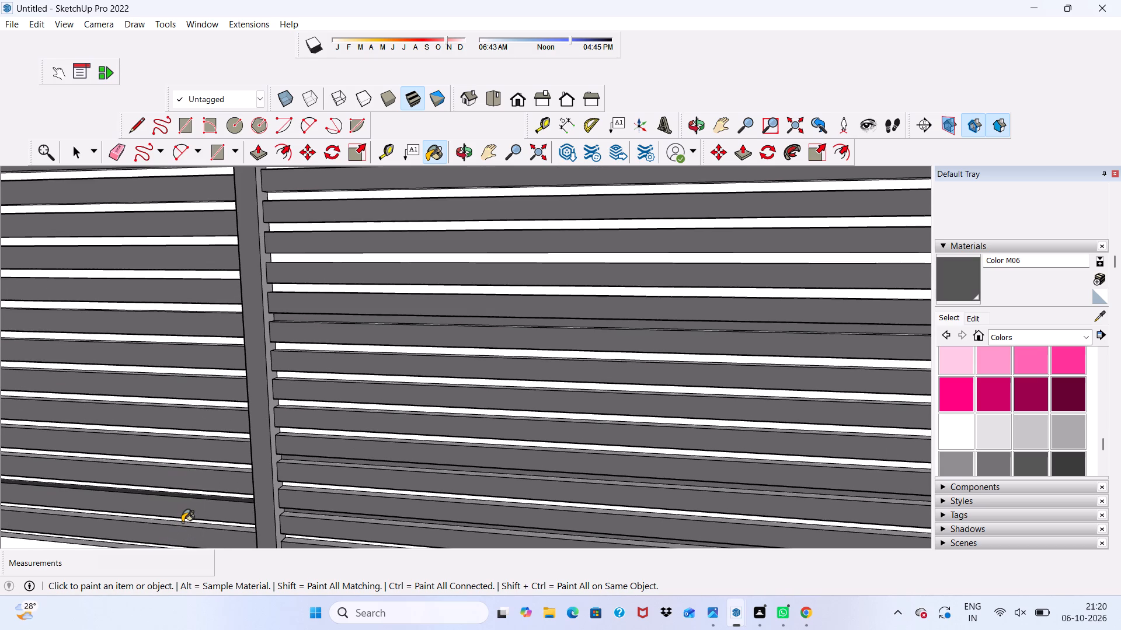
left_click(182, 522)
scroll(182, 522, "down", 6)
scroll(14, 253, "up", 2)
scroll(32, 268, "down", 5)
scroll(255, 341, "up", 2)
scroll(255, 341, "down", 2)
middle_click_drag(255, 341, 248, 389)
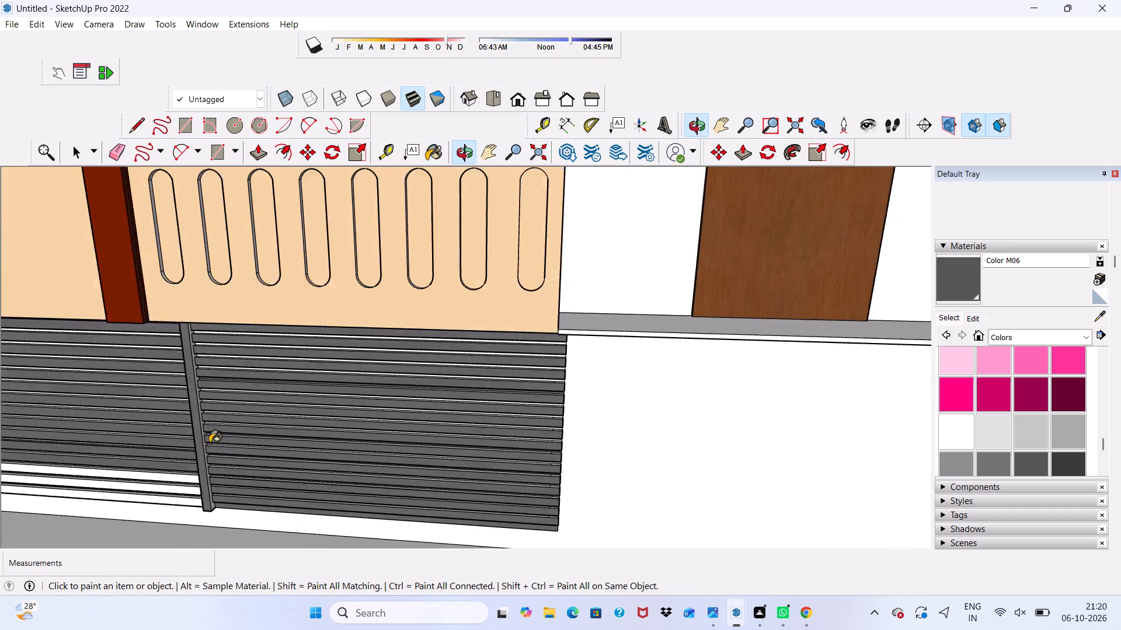
scroll(199, 447, "down", 4)
scroll(193, 453, "up", 14)
left_click(175, 476)
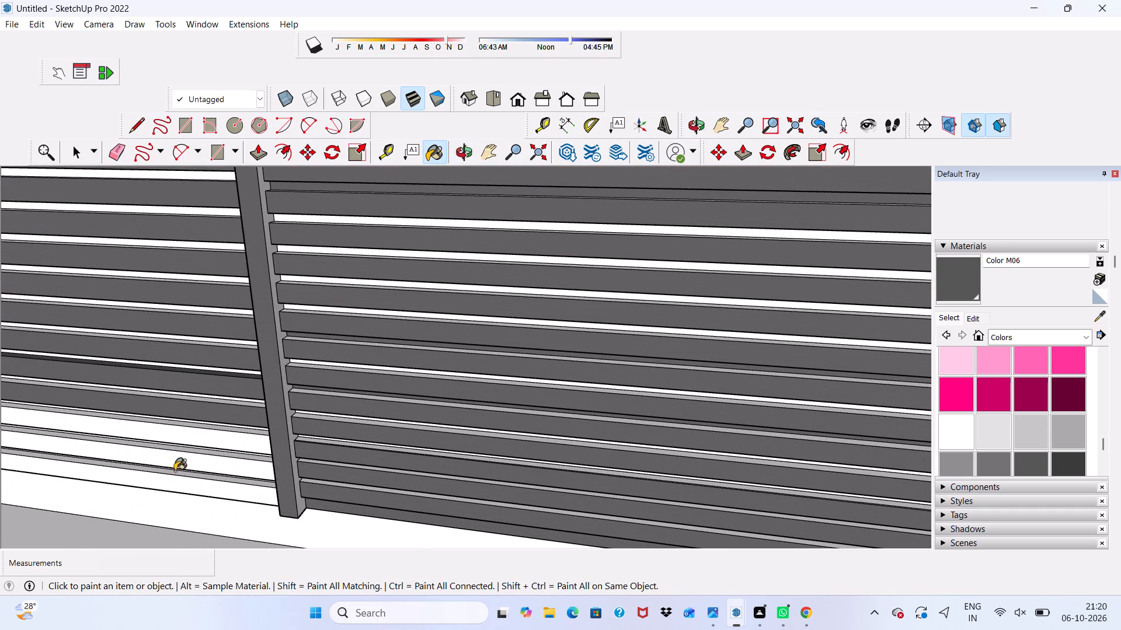
left_click(175, 464)
left_click(174, 438)
Paint the top two slats in the wider section of the low louvred screen beside the corner column with Color M06.
scroll(163, 426, "down", 10)
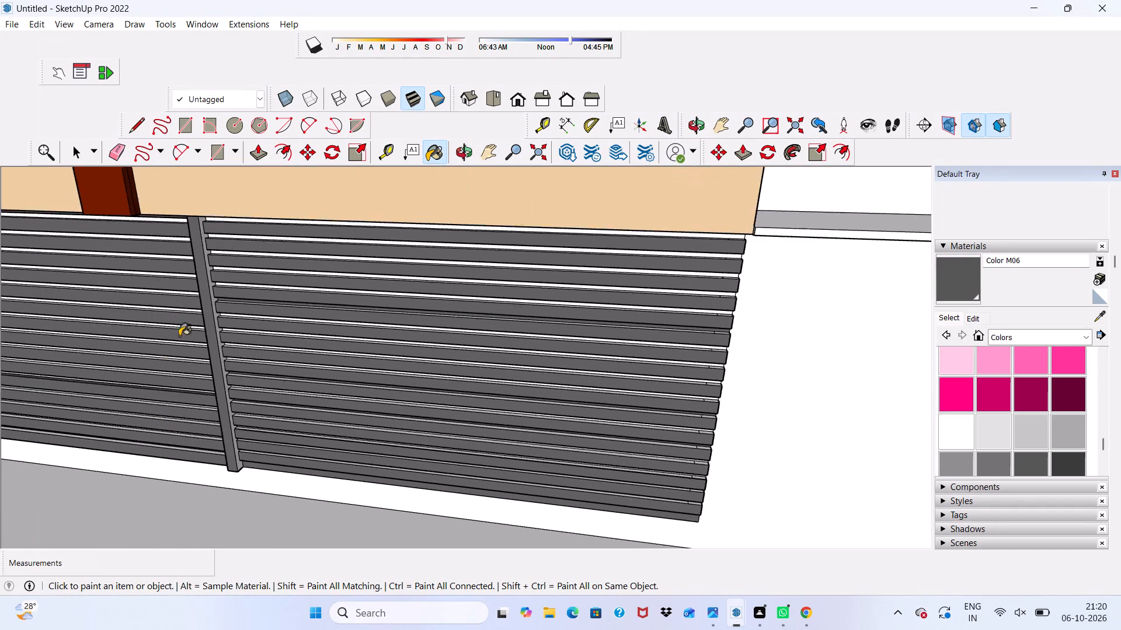
scroll(179, 336, "down", 1)
middle_click_drag(171, 321, 405, 334)
scroll(245, 370, "down", 8)
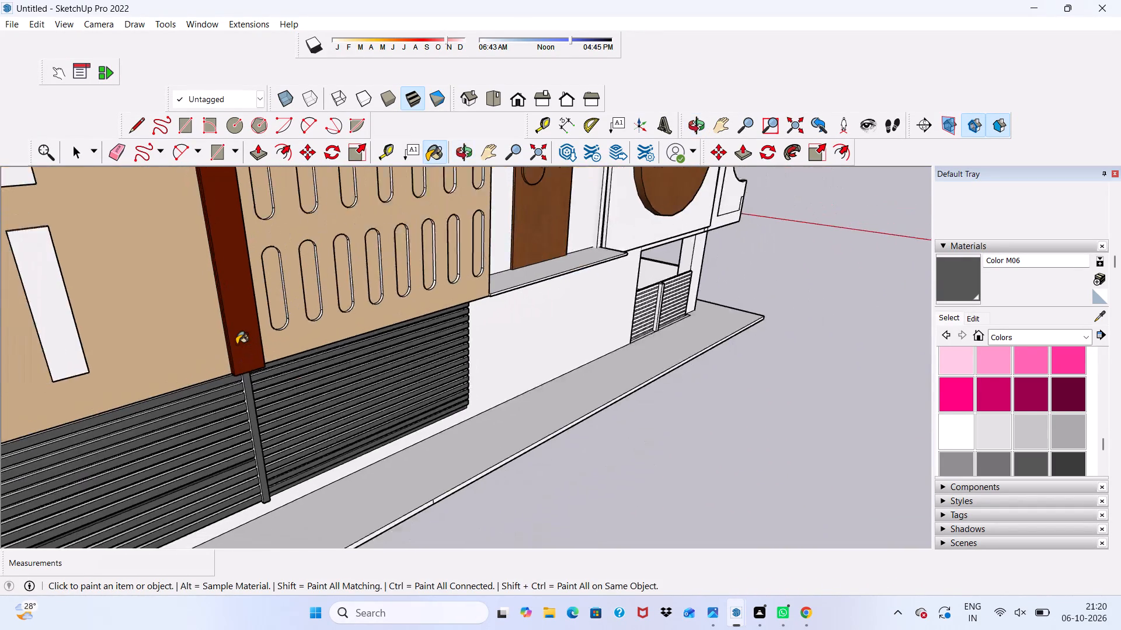
scroll(236, 344, "down", 8)
middle_click_drag(301, 353, 277, 255)
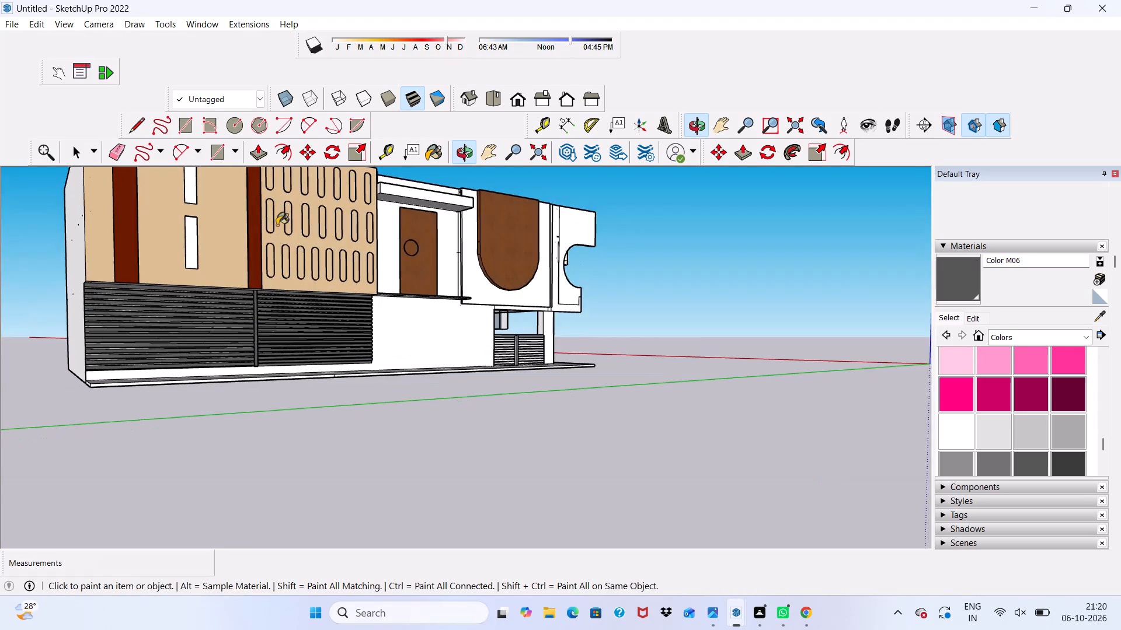
scroll(277, 222, "up", 4)
scroll(587, 335, "up", 7)
middle_click_drag(625, 347, 440, 337)
scroll(625, 347, "down", 1)
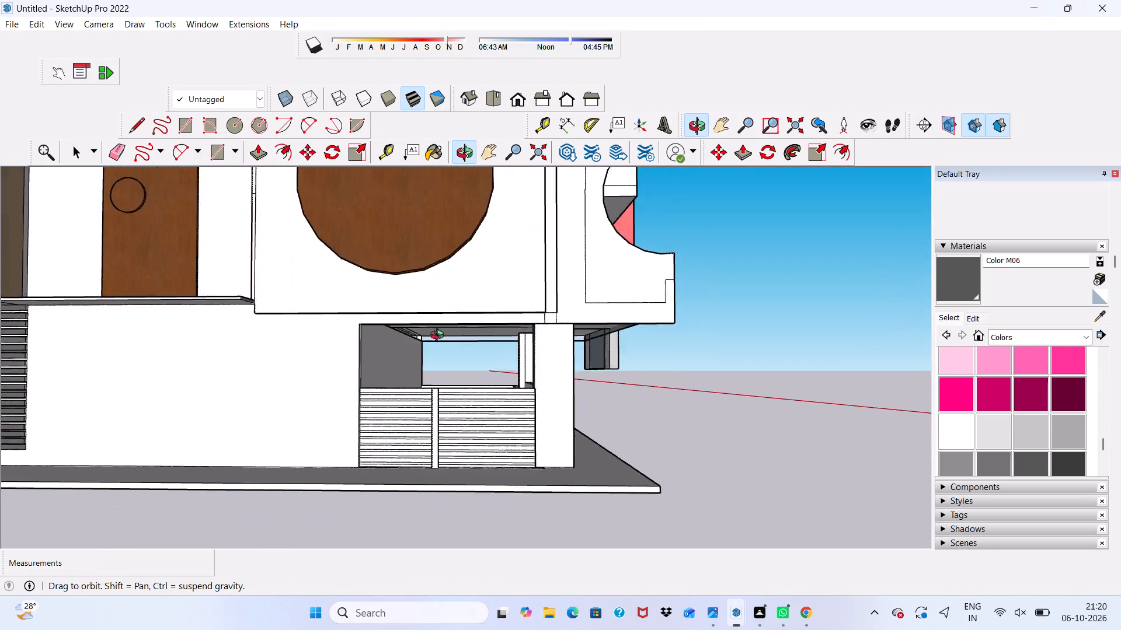
middle_click_drag(440, 337, 209, 334)
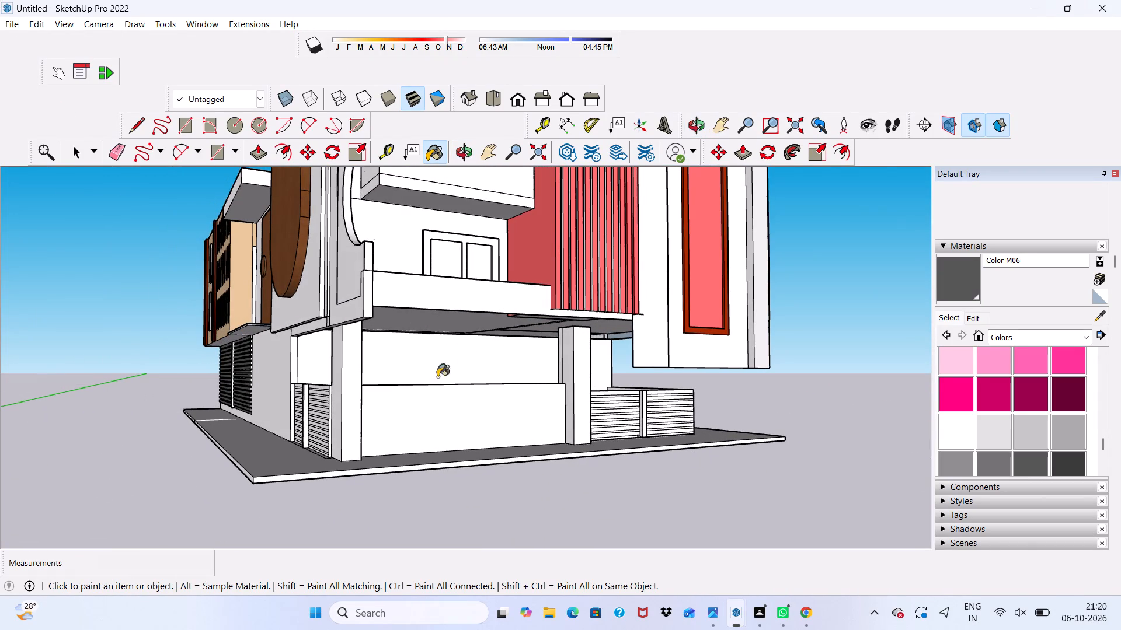
scroll(415, 381, "up", 9)
scroll(435, 367, "down", 6)
scroll(173, 404, "up", 1)
scroll(204, 411, "down", 1)
scroll(267, 429, "up", 4)
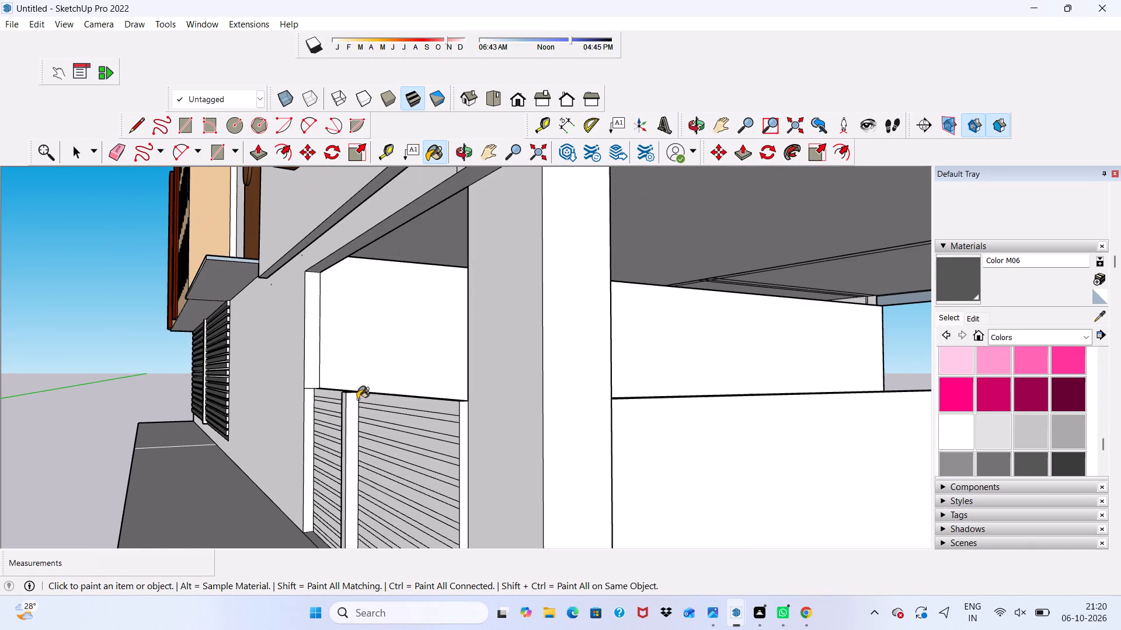
left_click(389, 398)
left_click(391, 407)
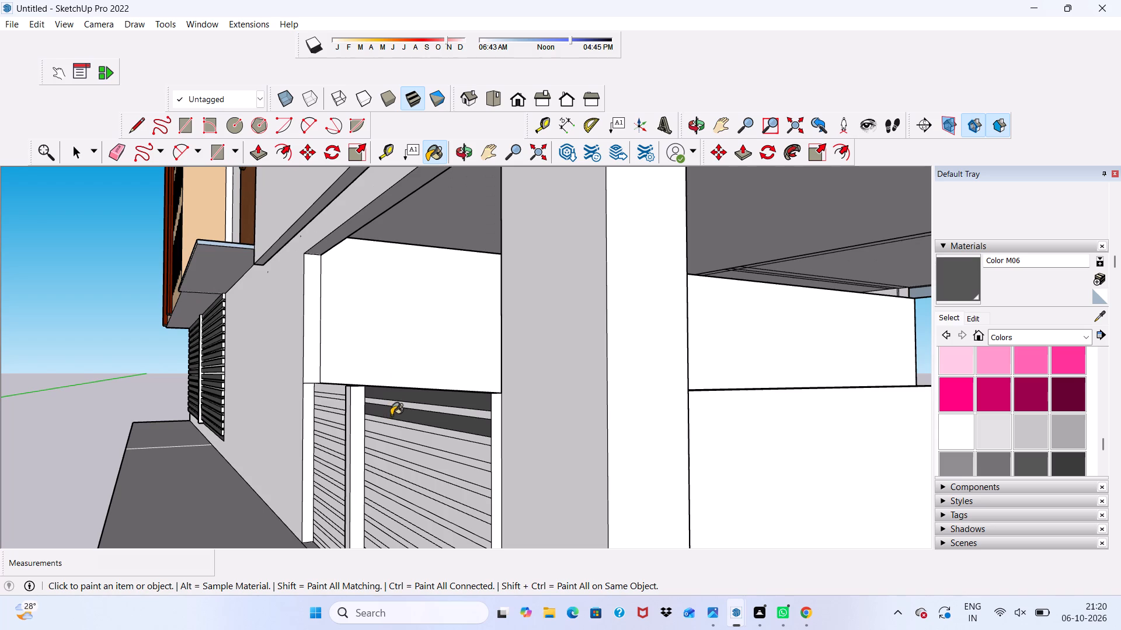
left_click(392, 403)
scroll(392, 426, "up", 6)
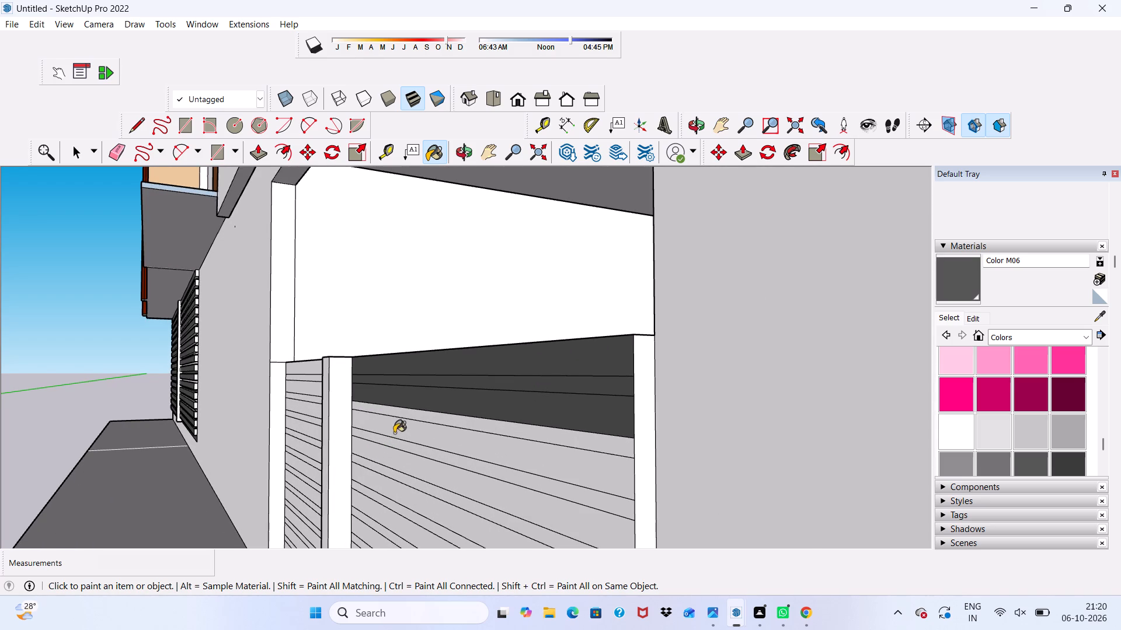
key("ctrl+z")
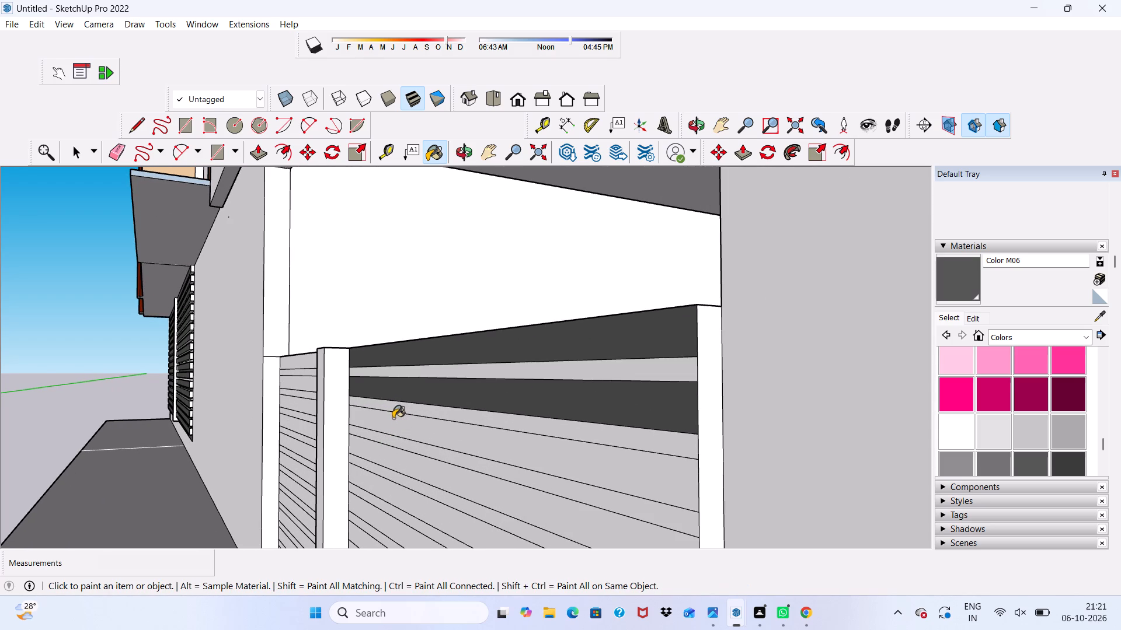
Paint the upper and middle slats of the low screen's wider section with Color M06, leaving the gaps between them unpainted.
left_click(391, 422)
left_click(391, 454)
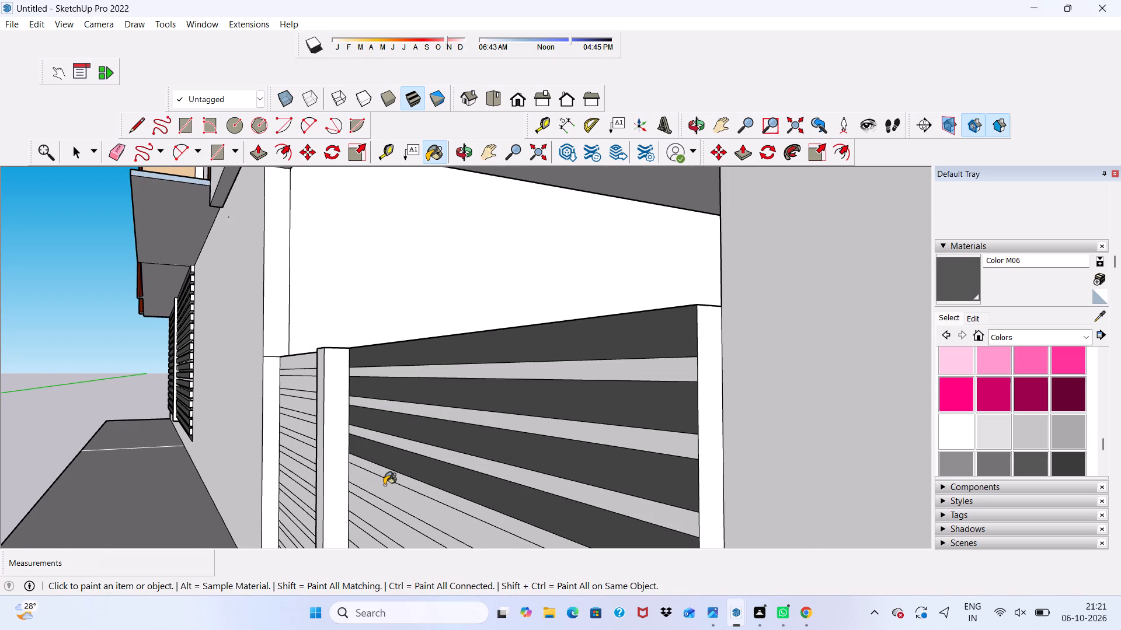
left_click(384, 491)
left_click(375, 521)
scroll(374, 514, "down", 10)
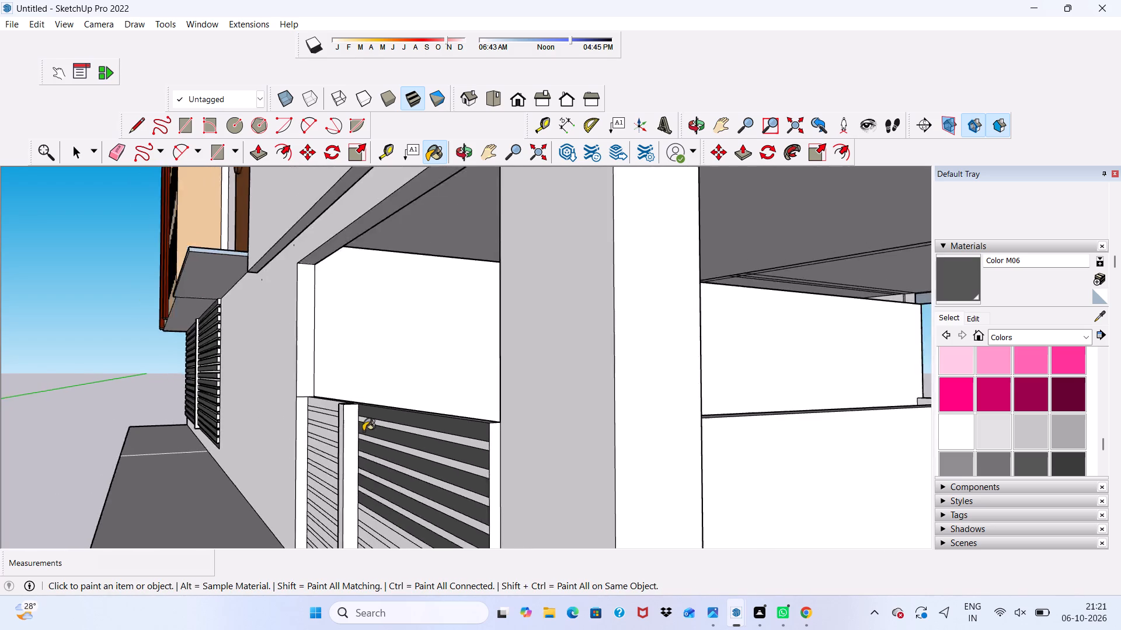
scroll(363, 431, "down", 2)
middle_click_drag(364, 461, 452, 461)
scroll(470, 506, "up", 9)
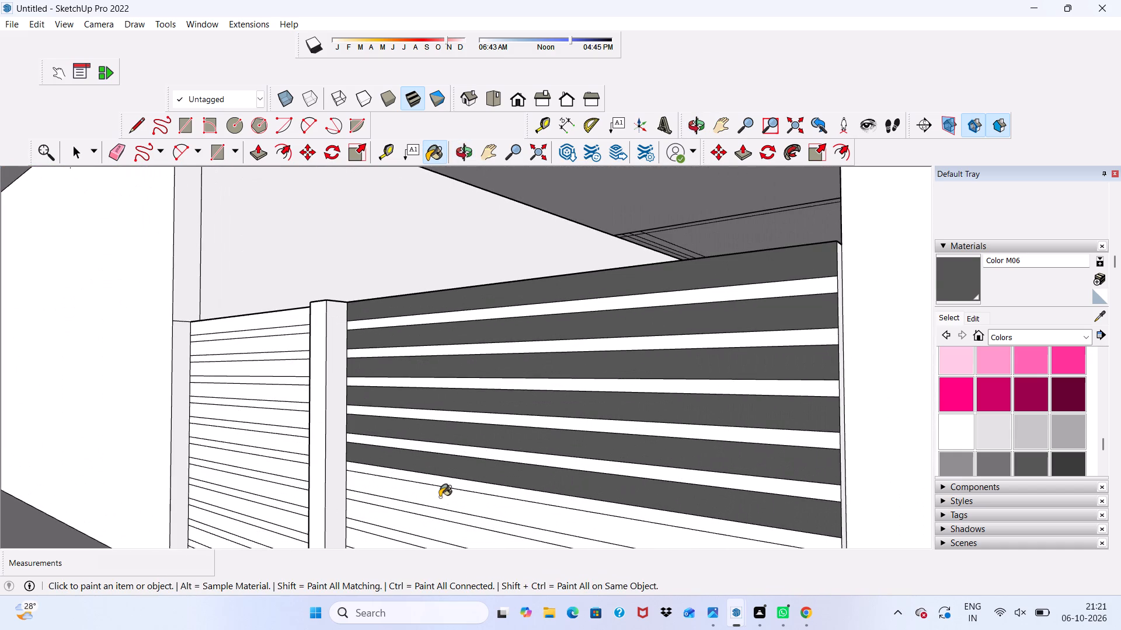
left_click(440, 497)
left_click(403, 528)
Paint the remaining lower slats in the low screen's wider section with Color M06, down to the lowest one.
scroll(401, 496, "down", 7)
scroll(420, 460, "up", 3)
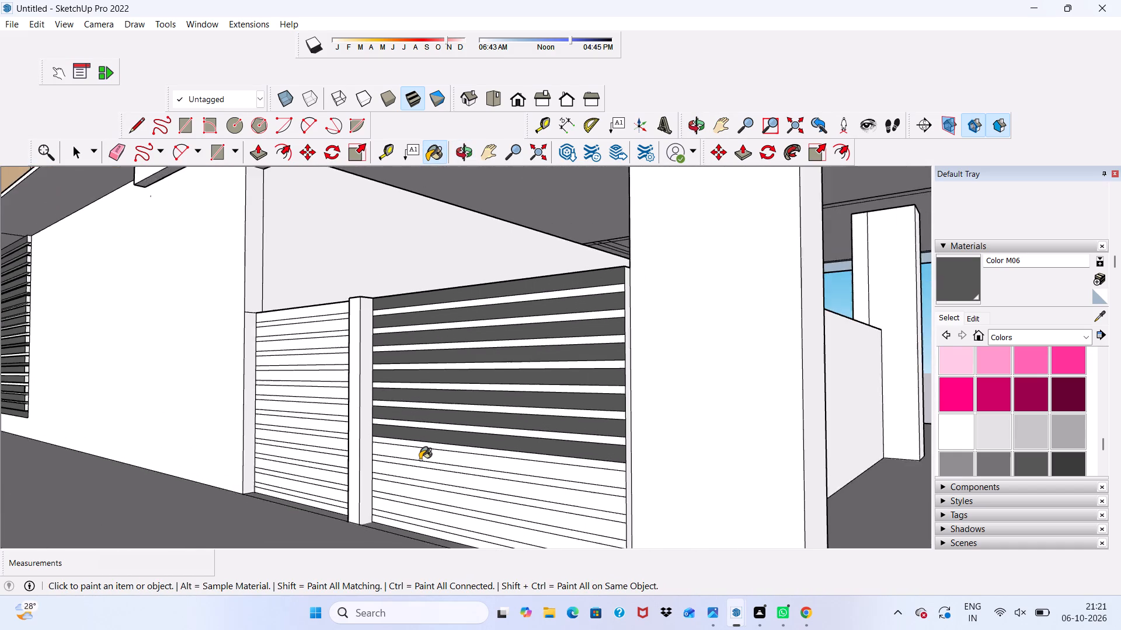
scroll(419, 457, "up", 1)
left_click(419, 457)
left_click(399, 476)
left_click(394, 497)
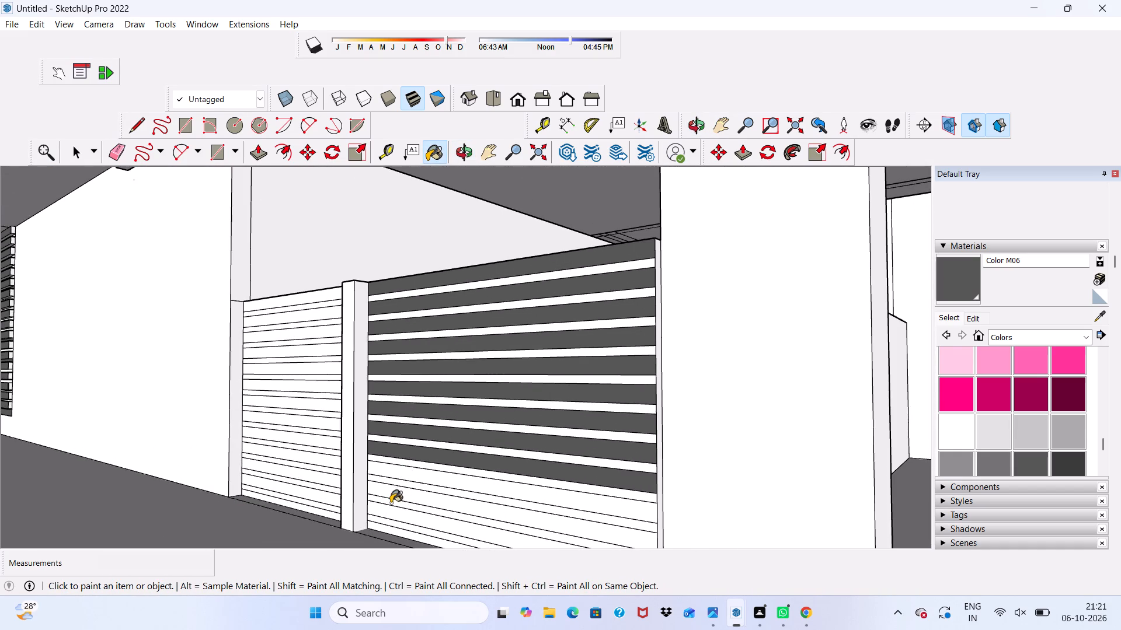
left_click(389, 517)
left_click(380, 533)
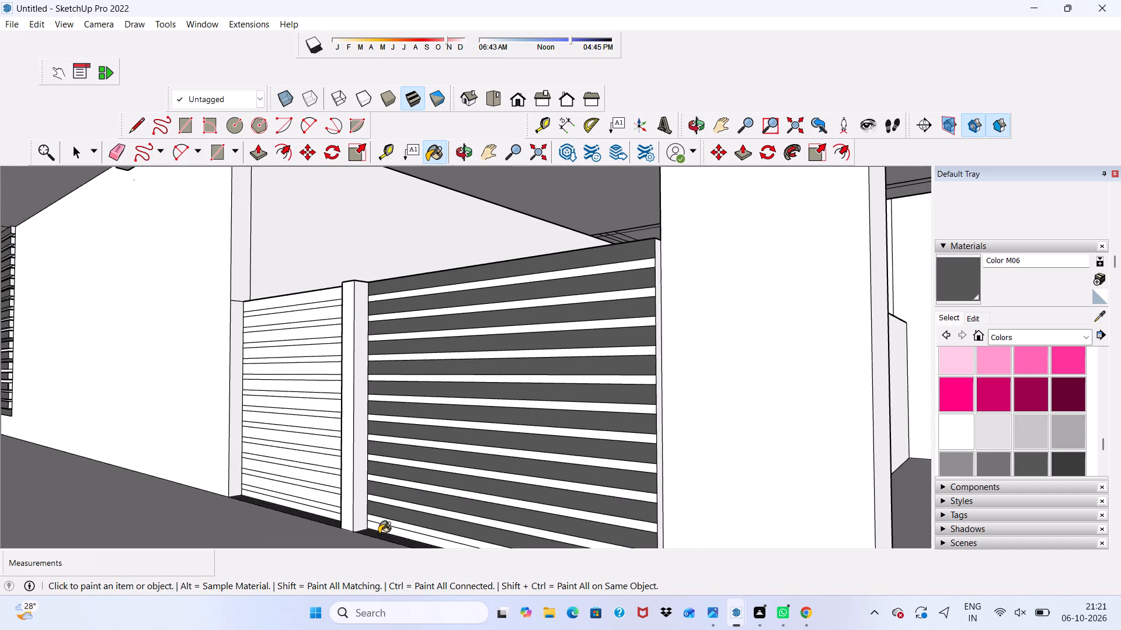
scroll(372, 530, "up", 3)
left_click(375, 525)
Paint the upper and middle slats of the low screen's other section, across the post, with Color M06, keeping the gaps unpainted.
middle_click_drag(321, 493, 522, 494)
scroll(321, 493, "down", 1)
scroll(396, 316, "up", 2)
left_click(376, 211)
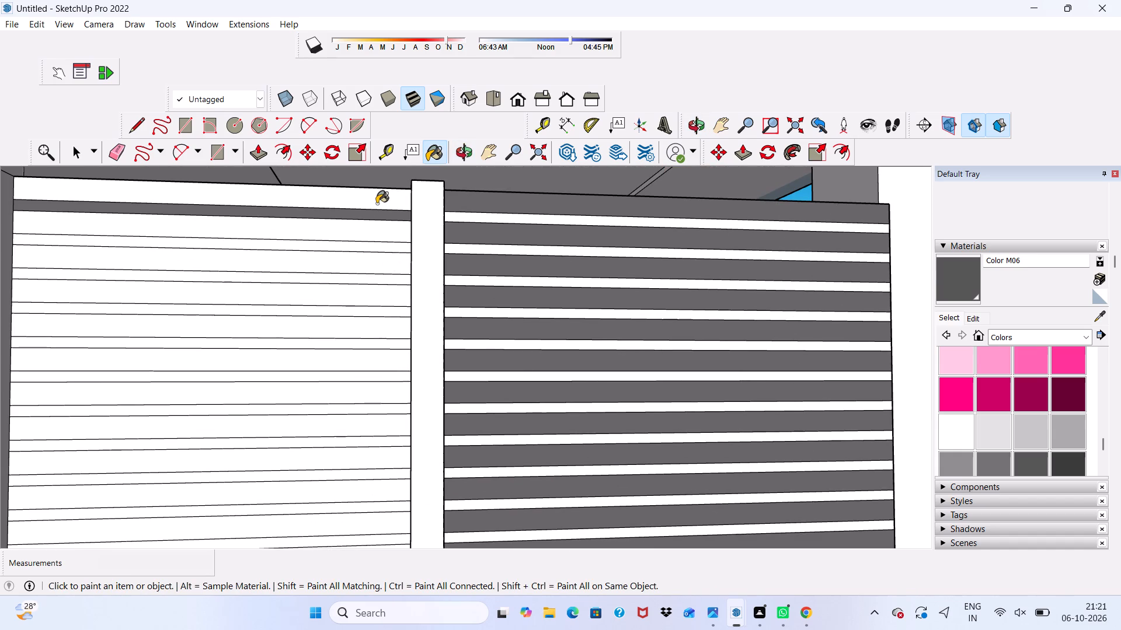
key("ctrl+z")
left_click(377, 204)
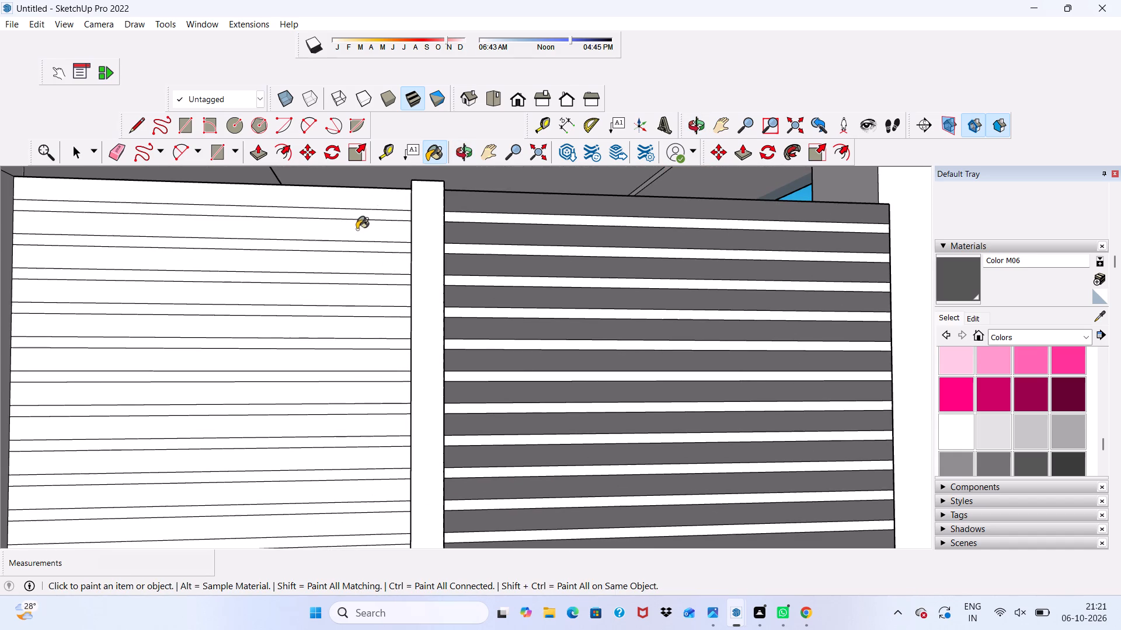
left_click(356, 232)
left_click(354, 259)
left_click(346, 290)
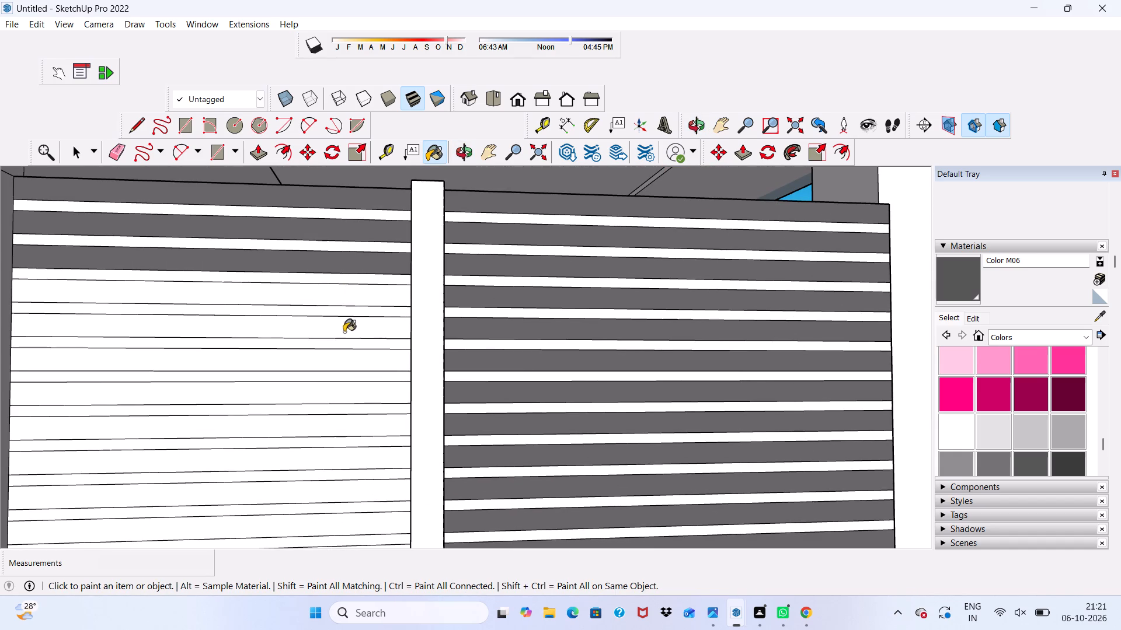
left_click(345, 331)
left_click_drag(339, 357, 339, 362)
left_click(344, 387)
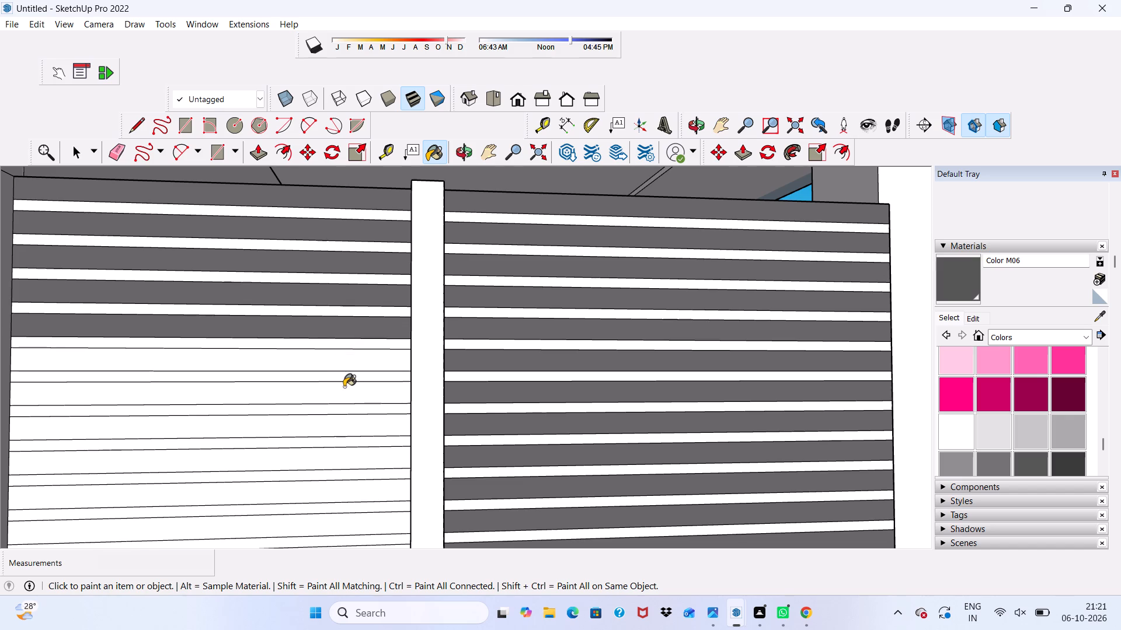
left_click(339, 424)
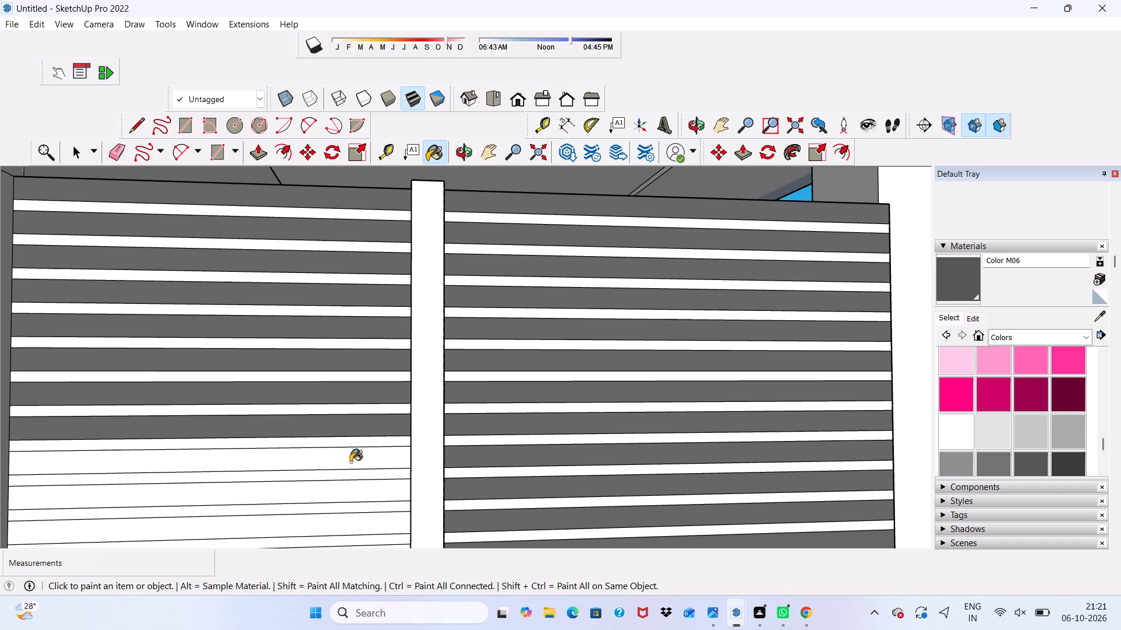
Paint the lower slats of that section across the post with Color M06, down to the base of the screen.
left_click(350, 462)
left_click(347, 487)
scroll(370, 421, "down", 5)
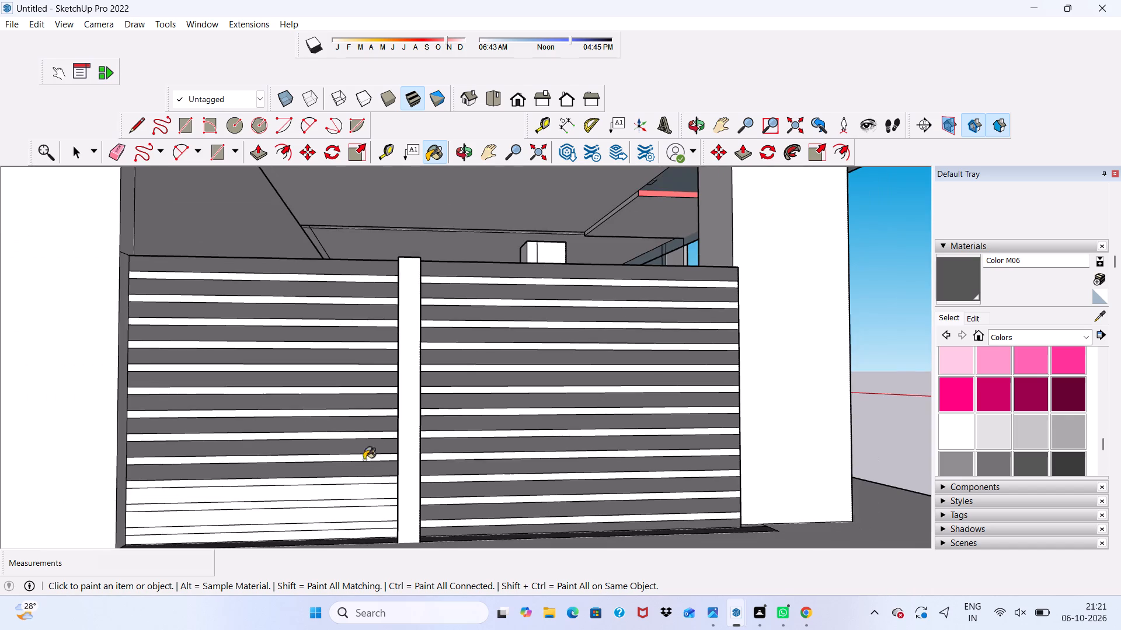
scroll(361, 494, "up", 5)
left_click(355, 492)
scroll(355, 492, "down", 4)
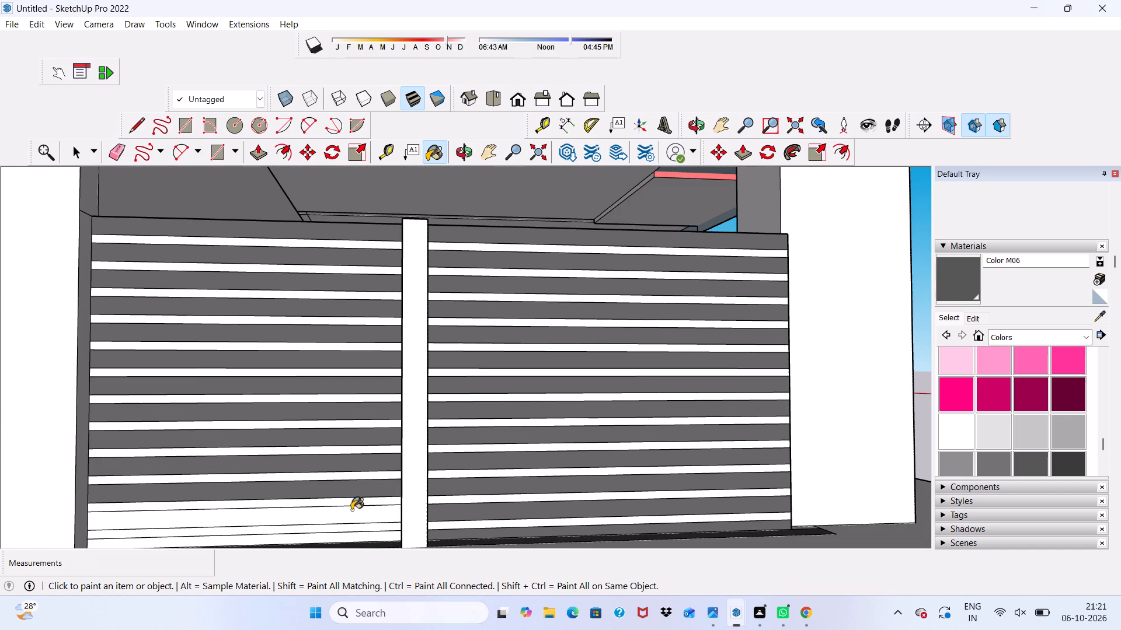
left_click(351, 510)
left_click(348, 538)
scroll(307, 457, "down", 4)
scroll(307, 439, "up", 1)
scroll(307, 439, "down", 1)
scroll(307, 440, "up", 1)
scroll(307, 440, "down", 2)
Paint the upper slats of the low screen beside the column, on the facade below the framed red window, with Color M06.
middle_click_drag(307, 440, 172, 467)
scroll(392, 427, "down", 2)
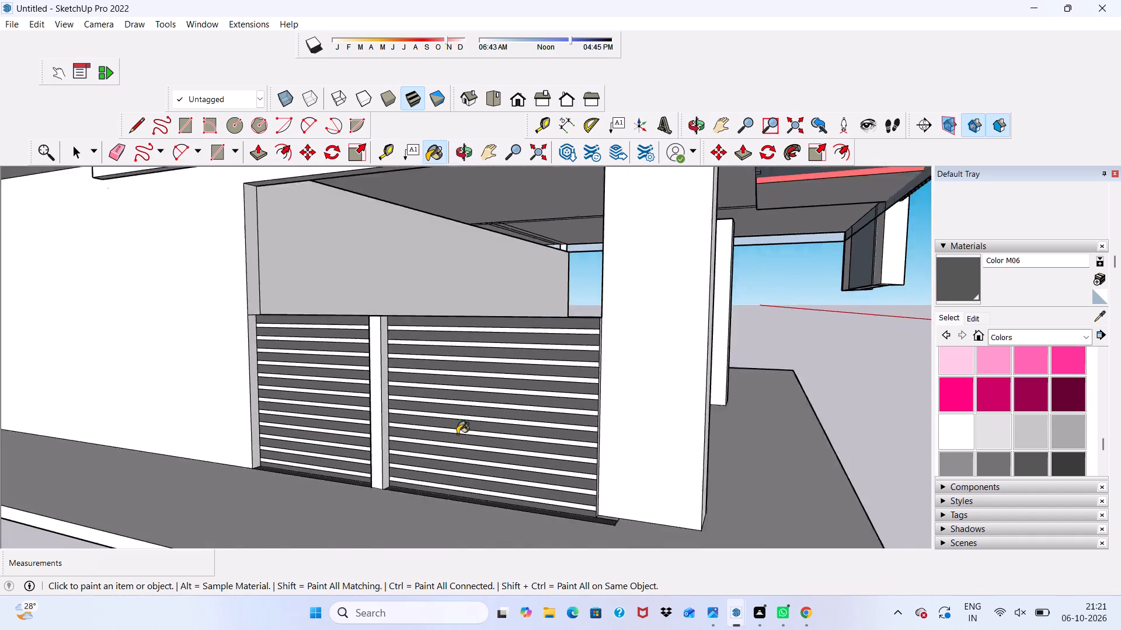
scroll(457, 434, "down", 5)
middle_click_drag(478, 406, 81, 395)
scroll(516, 335, "up", 6)
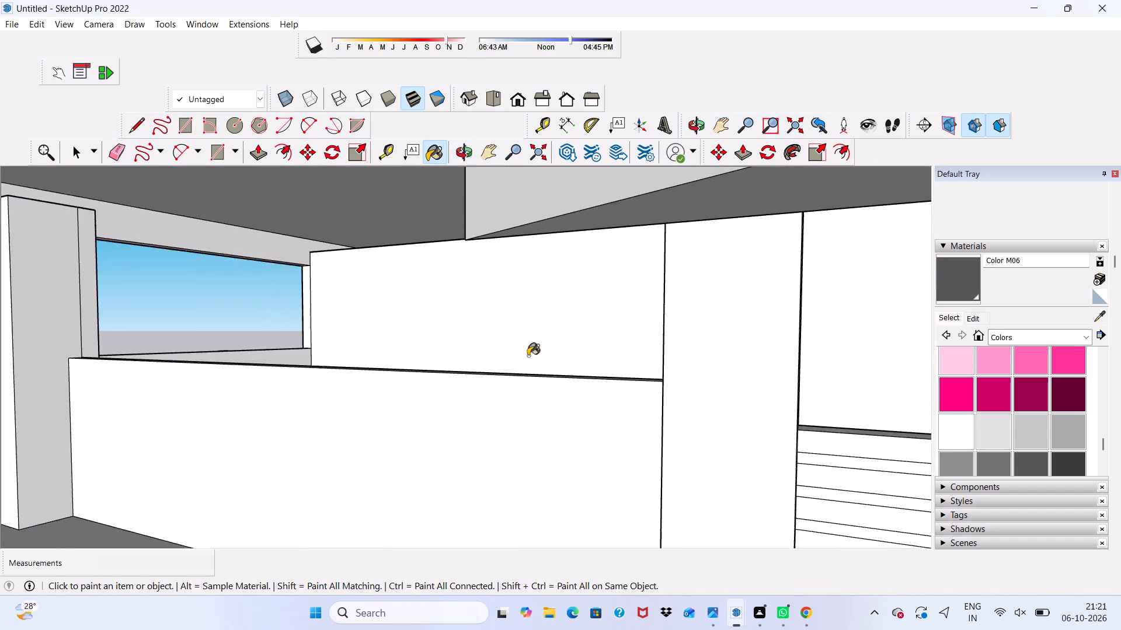
scroll(419, 363, "down", 5)
scroll(821, 430, "up", 6)
left_click(809, 416)
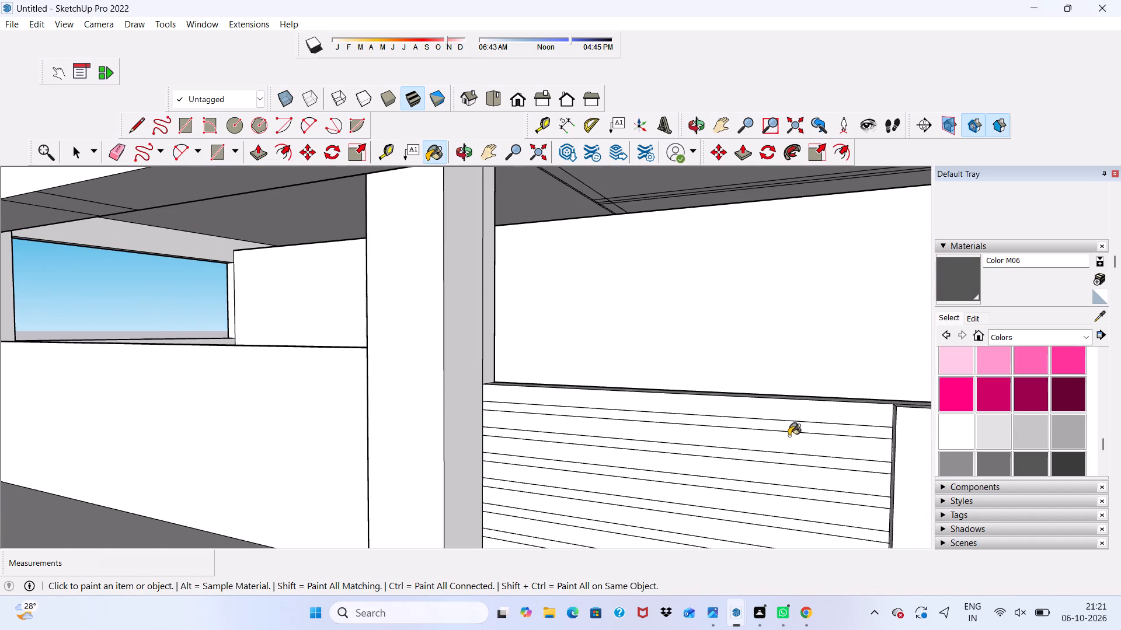
left_click(787, 438)
left_click(760, 471)
left_click(746, 507)
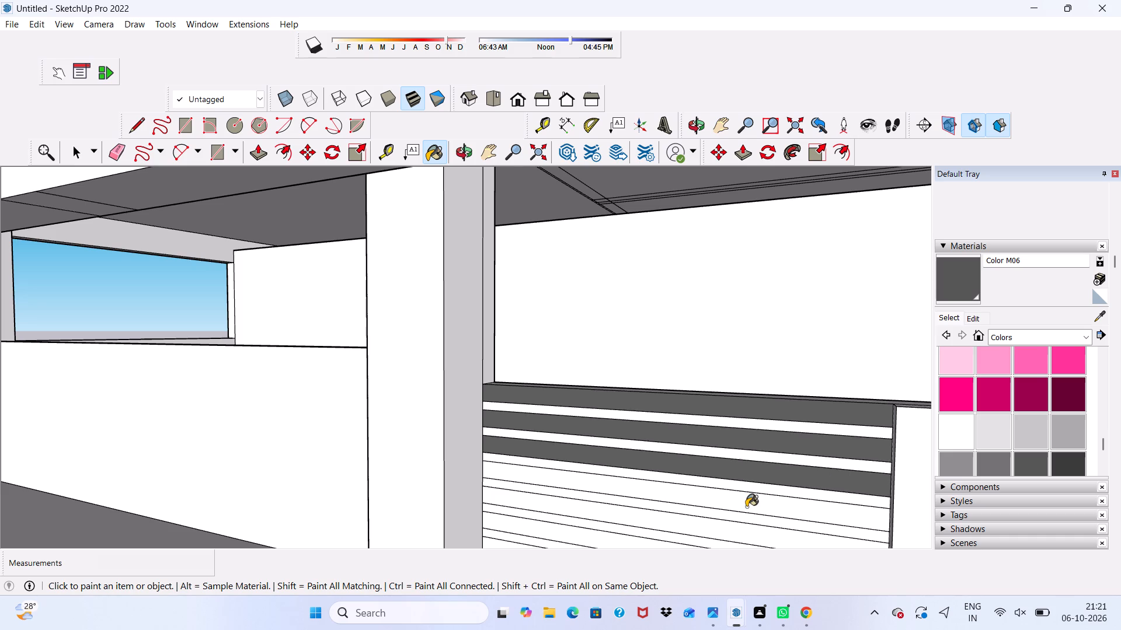
left_click(734, 531)
Paint the lower slats of the screen section beside the column with Color M06.
scroll(713, 425, "down", 5)
scroll(708, 471, "up", 3)
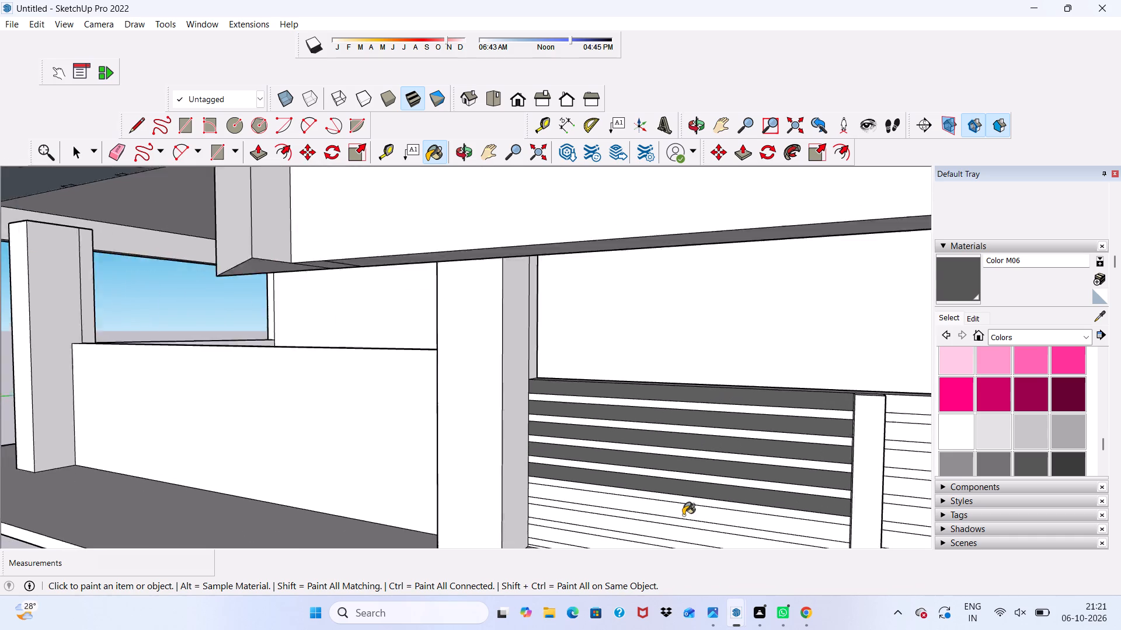
scroll(683, 515, "up", 2)
left_click(683, 515)
left_click(653, 537)
scroll(650, 499, "down", 9)
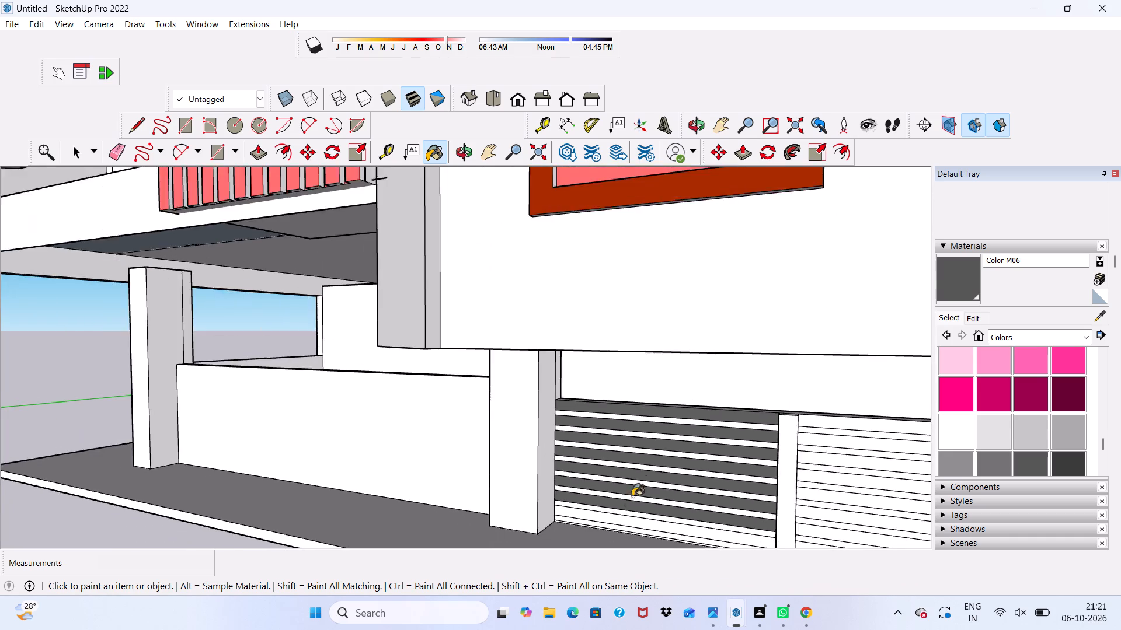
scroll(616, 515, "up", 4)
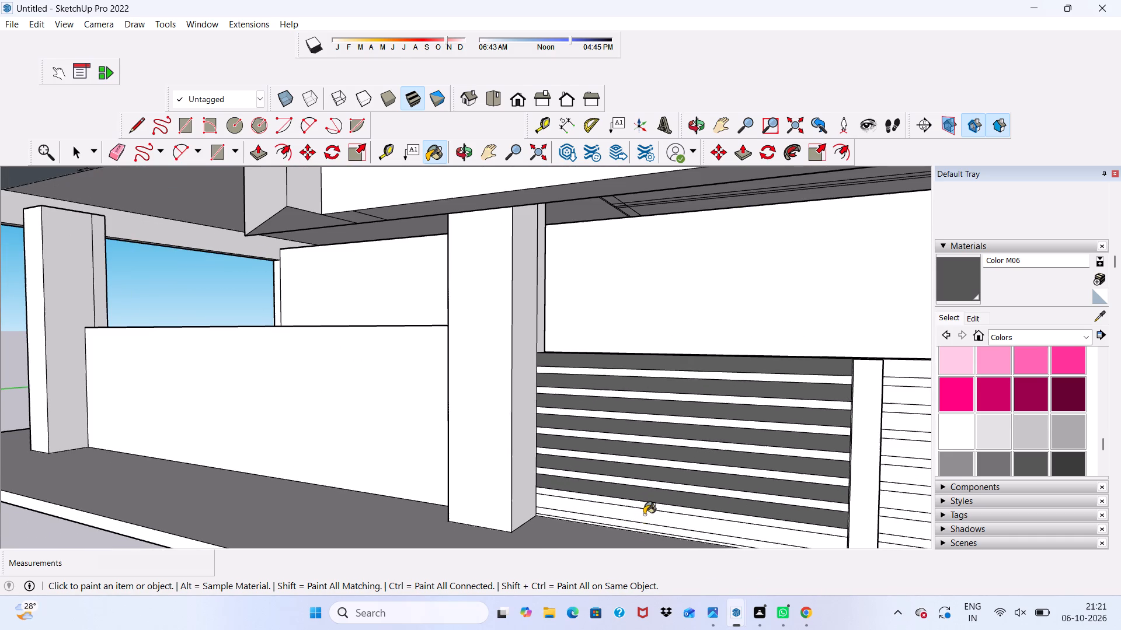
left_click(642, 514)
Paint the upper slats of the adjoining screen section beyond the white post with Color M06.
scroll(561, 514, "down", 11)
scroll(549, 474, "up", 8)
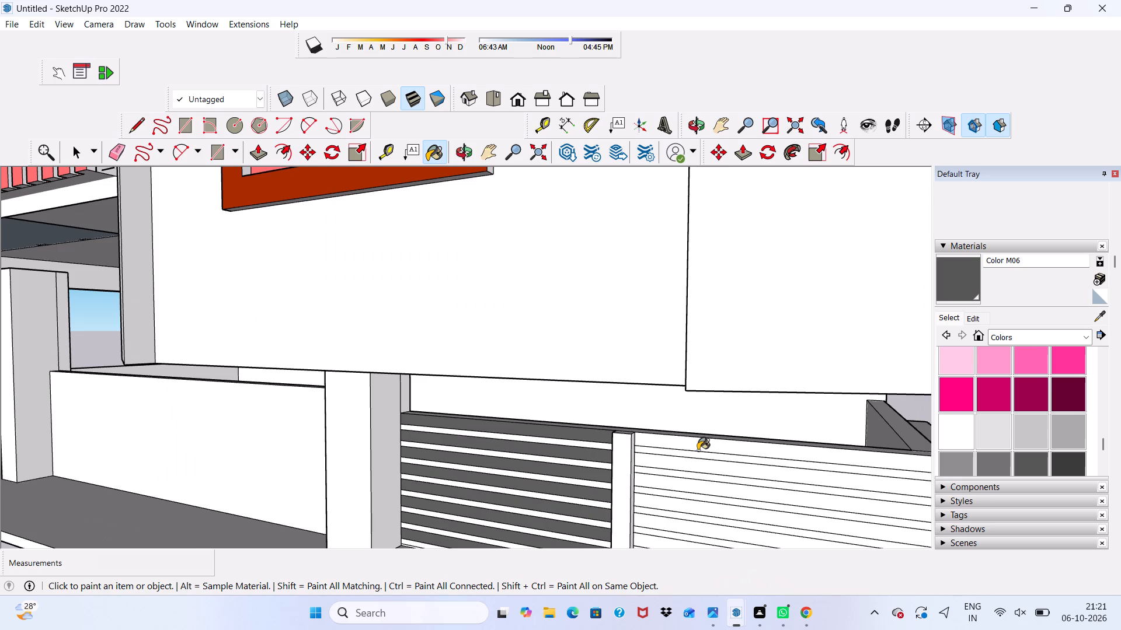
left_click(698, 450)
scroll(701, 447, "up", 3)
left_click(701, 447)
left_click(692, 477)
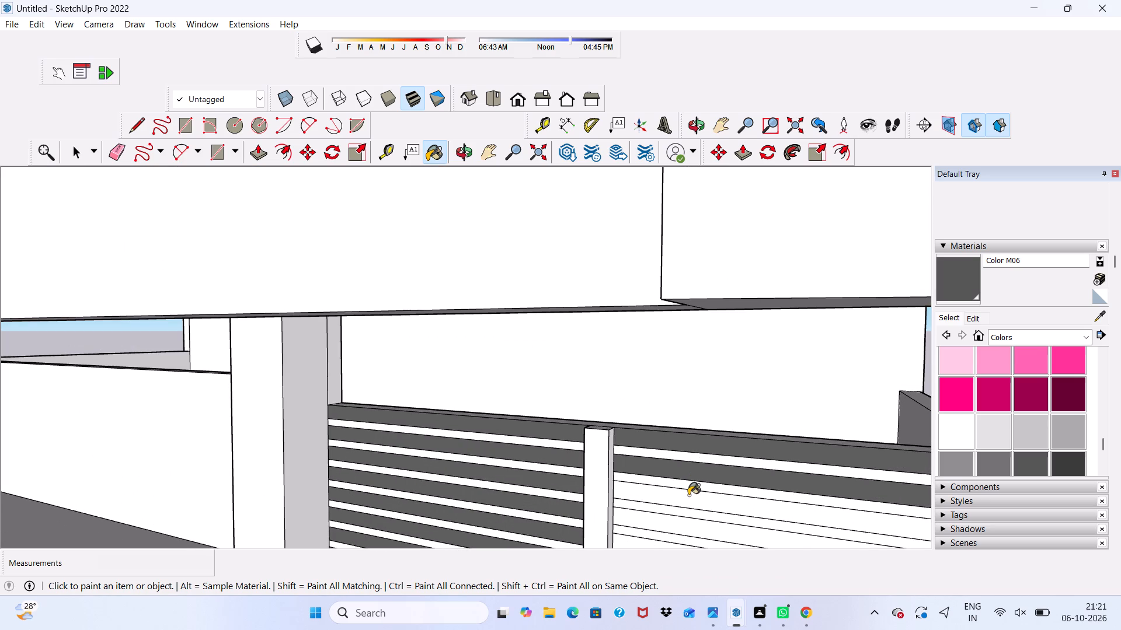
left_click(688, 496)
left_click(691, 520)
Paint the middle and lower slats of the section beyond the post with Color M06, including the thin strip at its base.
scroll(666, 502, "up", 1)
scroll(666, 502, "down", 9)
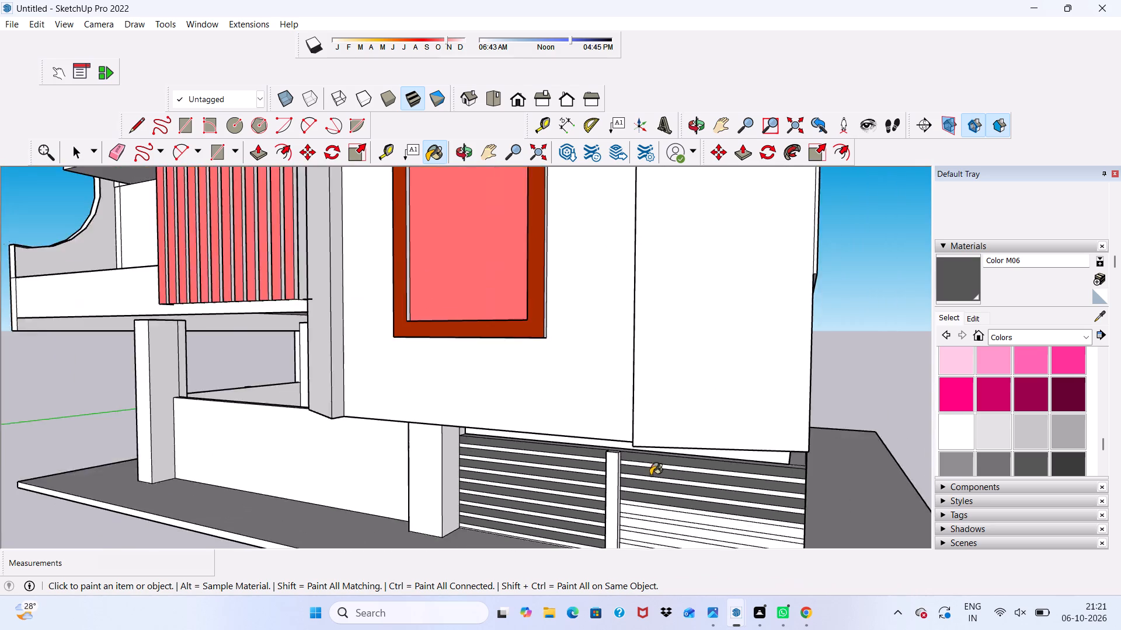
scroll(650, 475, "down", 5)
scroll(648, 513, "up", 10)
left_click(659, 483)
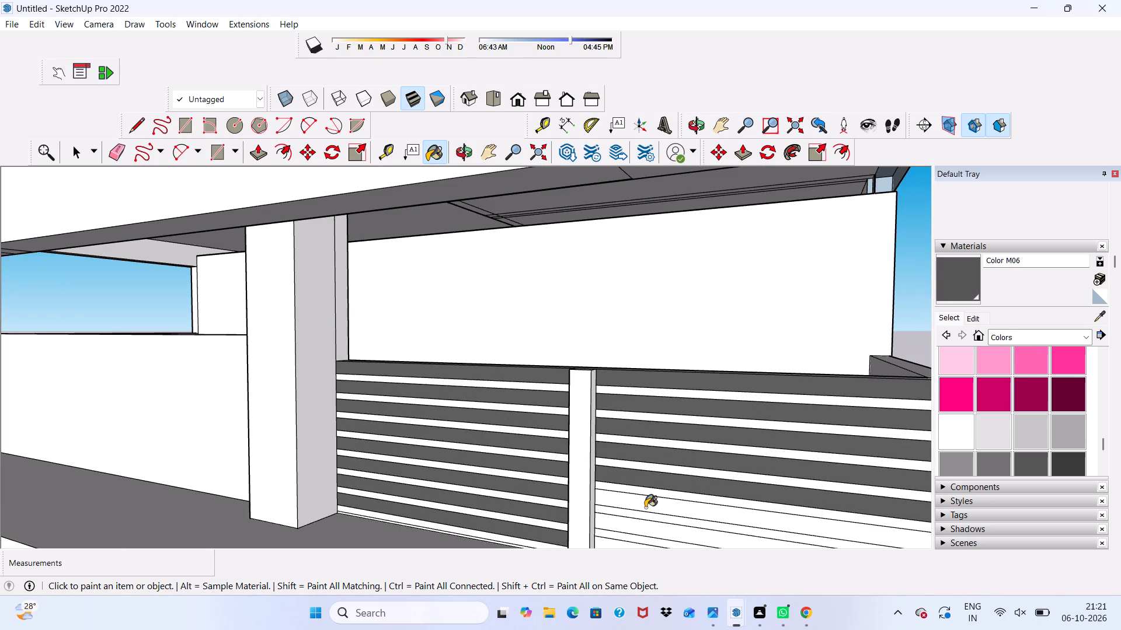
left_click(645, 508)
left_click(645, 530)
scroll(628, 489, "down", 1)
scroll(628, 489, "up", 1)
scroll(628, 489, "down", 8)
scroll(625, 518, "up", 2)
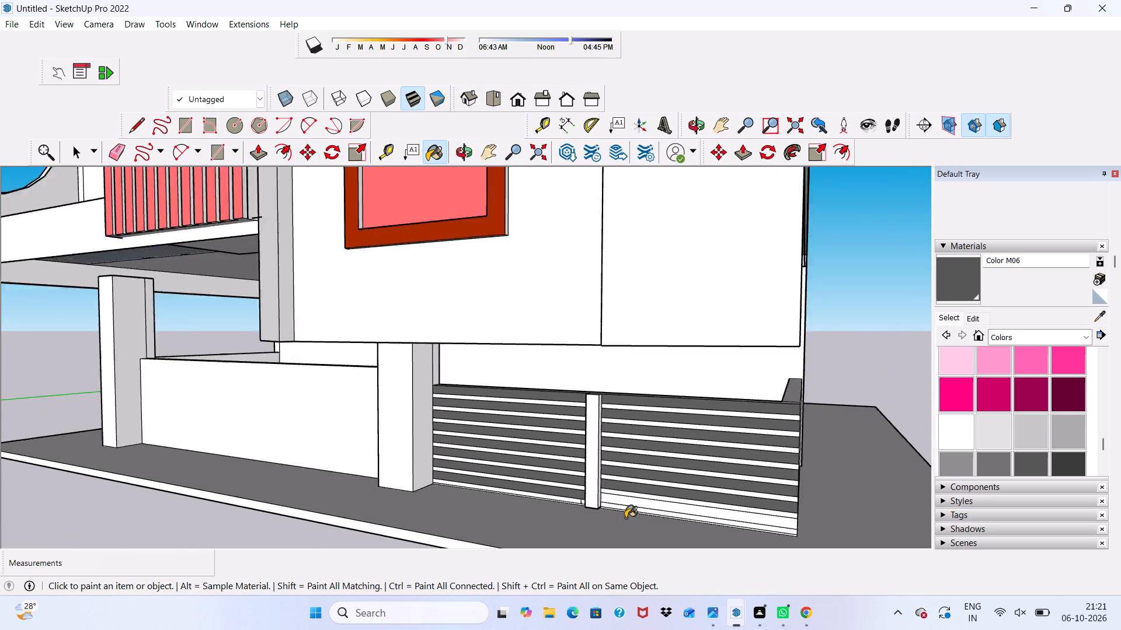
scroll(625, 518, "up", 7)
left_click(627, 492)
scroll(623, 498, "up", 2)
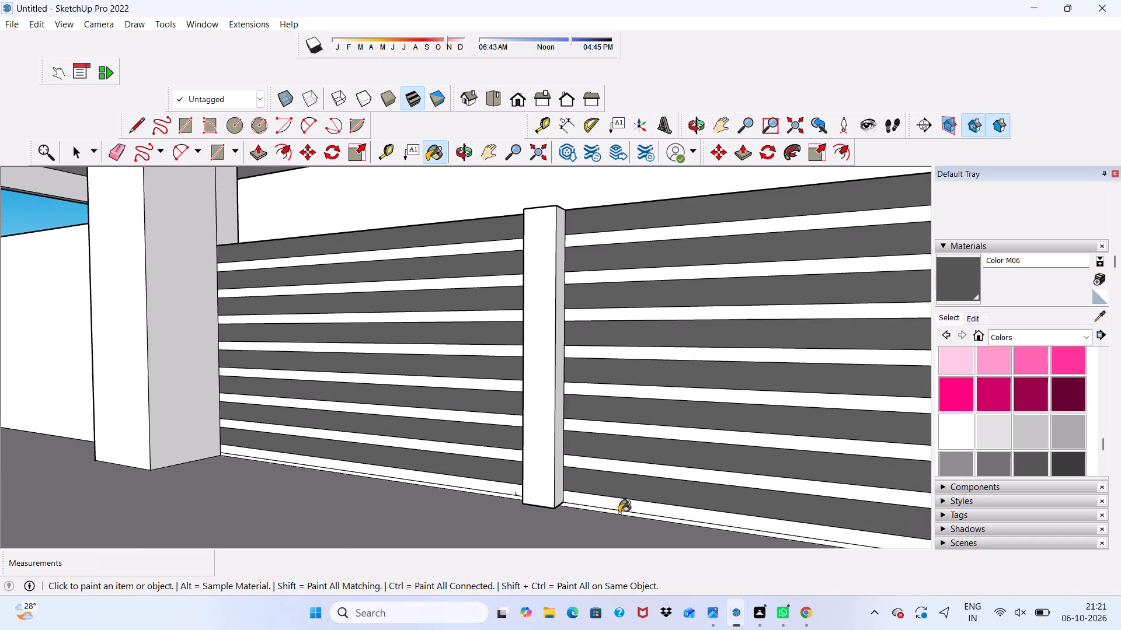
left_click(619, 513)
left_click(622, 505)
Paint the lower front band, underside and end band of the canopy above the balcony door with Color M06.
scroll(546, 498, "down", 10)
middle_click_drag(514, 468, 496, 476)
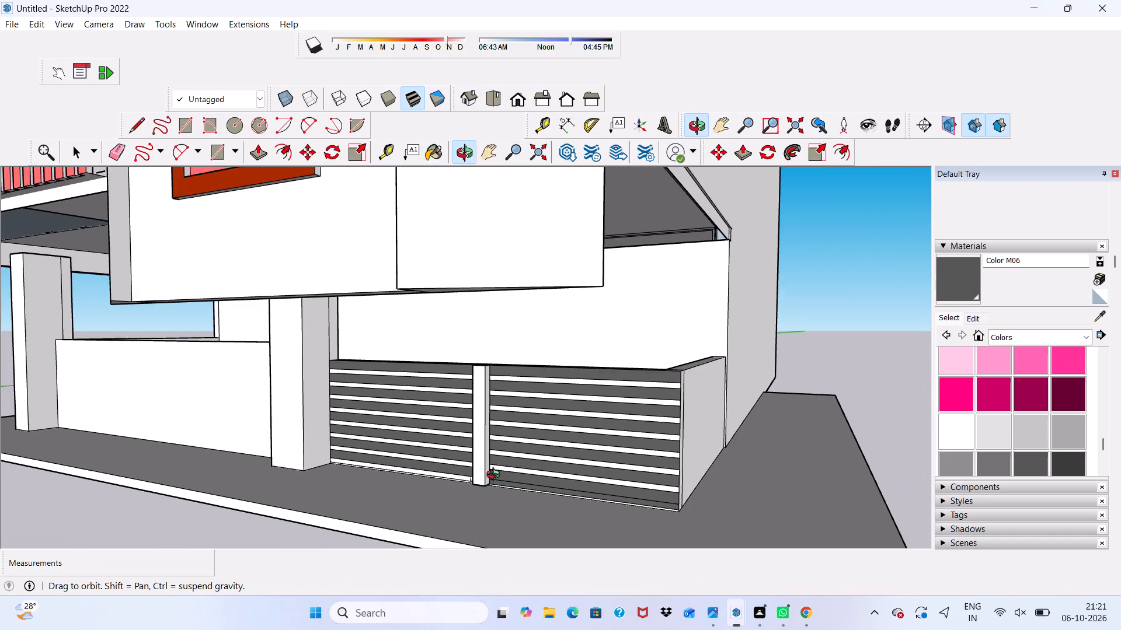
middle_click_drag(496, 476, 654, 466)
scroll(550, 487, "down", 8)
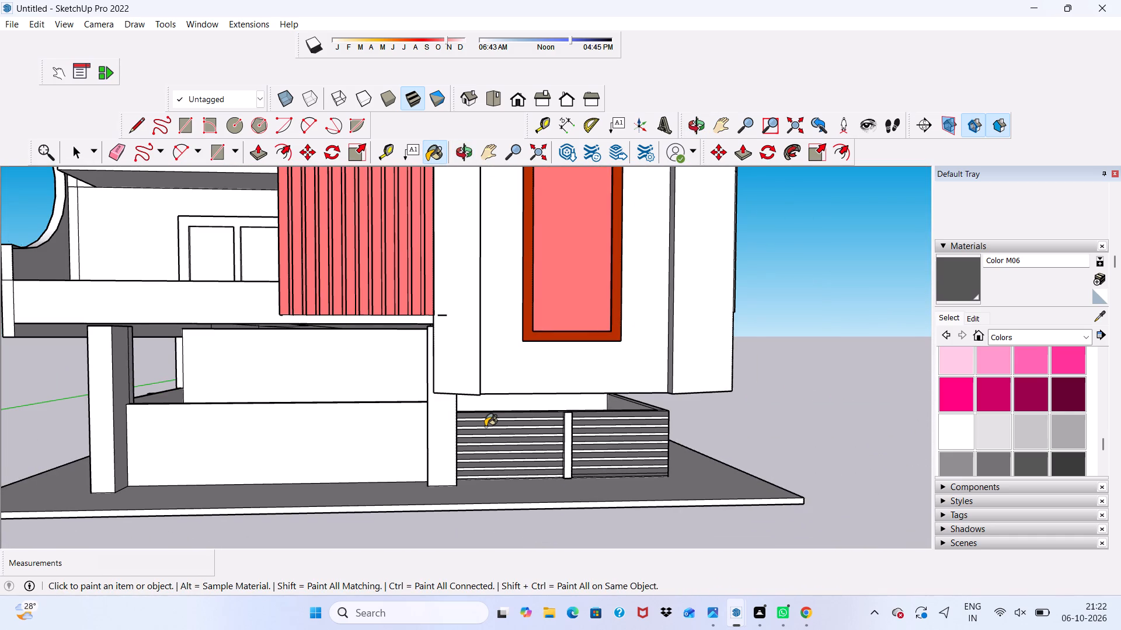
scroll(485, 426, "down", 7)
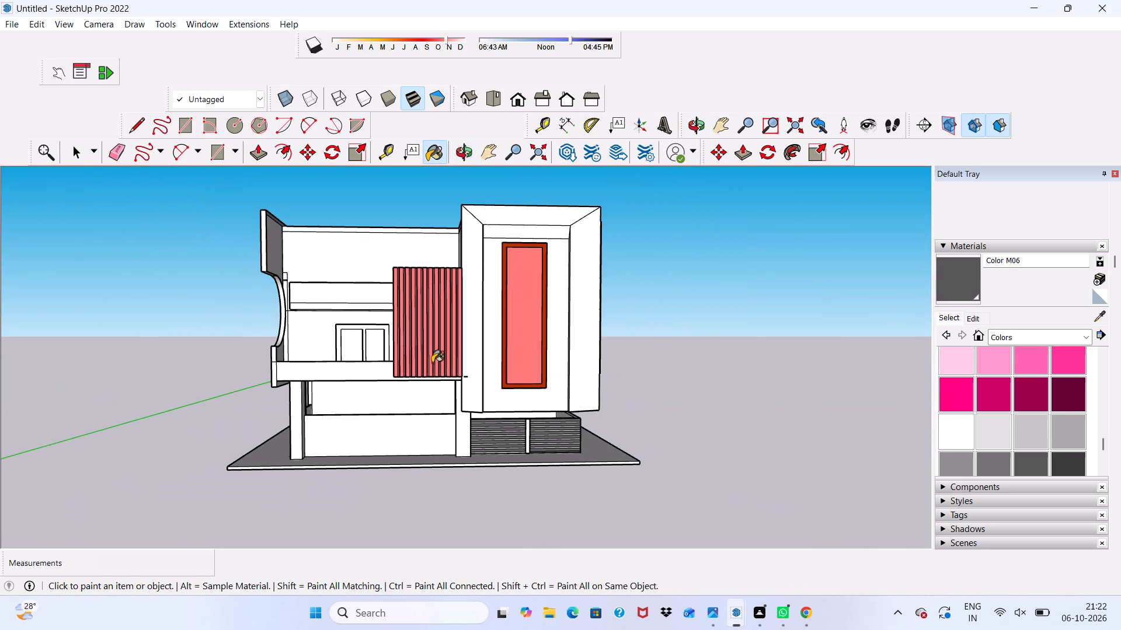
scroll(311, 310, "up", 4)
middle_click_drag(329, 281, 325, 359)
scroll(321, 358, "up", 8)
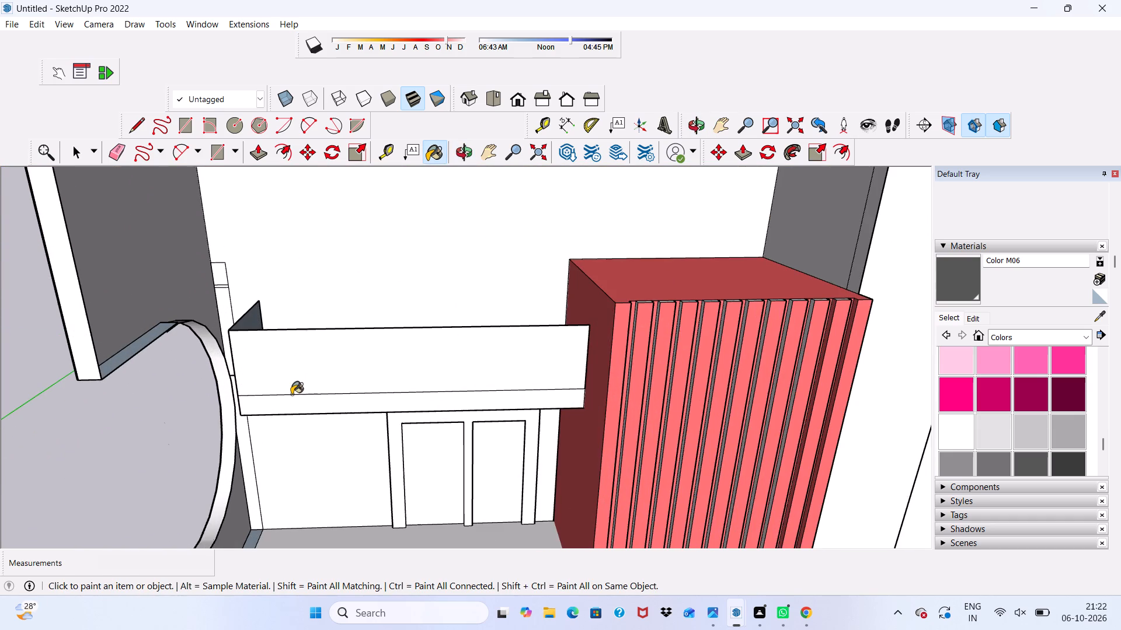
left_click(284, 404)
scroll(284, 402, "down", 1)
middle_click_drag(293, 348, 313, 205)
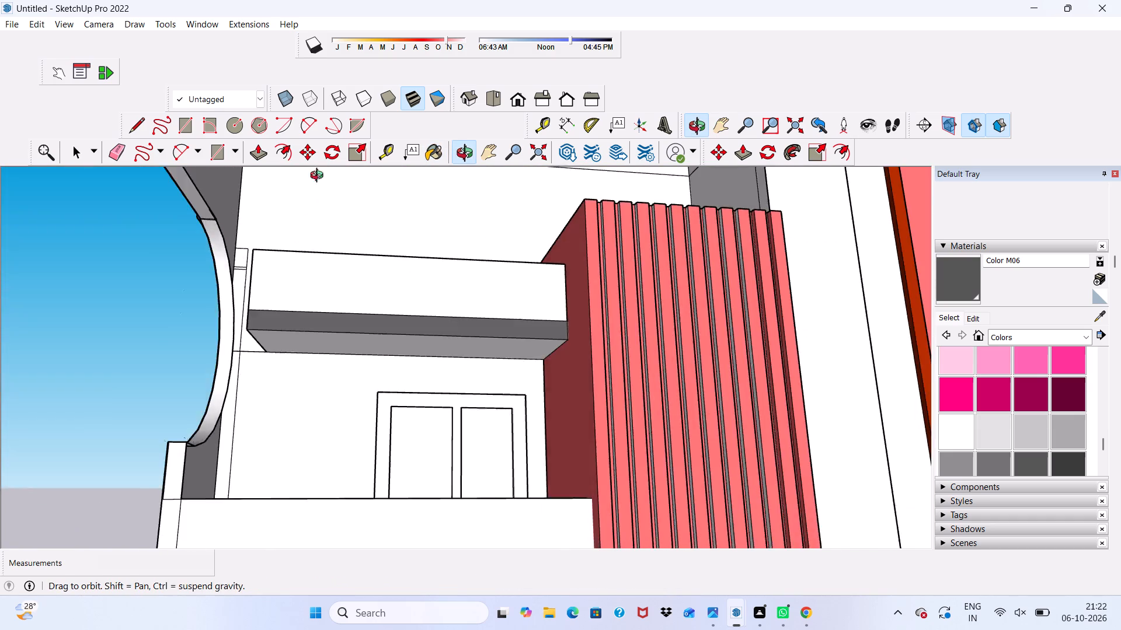
scroll(318, 272, "up", 4)
left_click(334, 367)
middle_click_drag(319, 347, 457, 370)
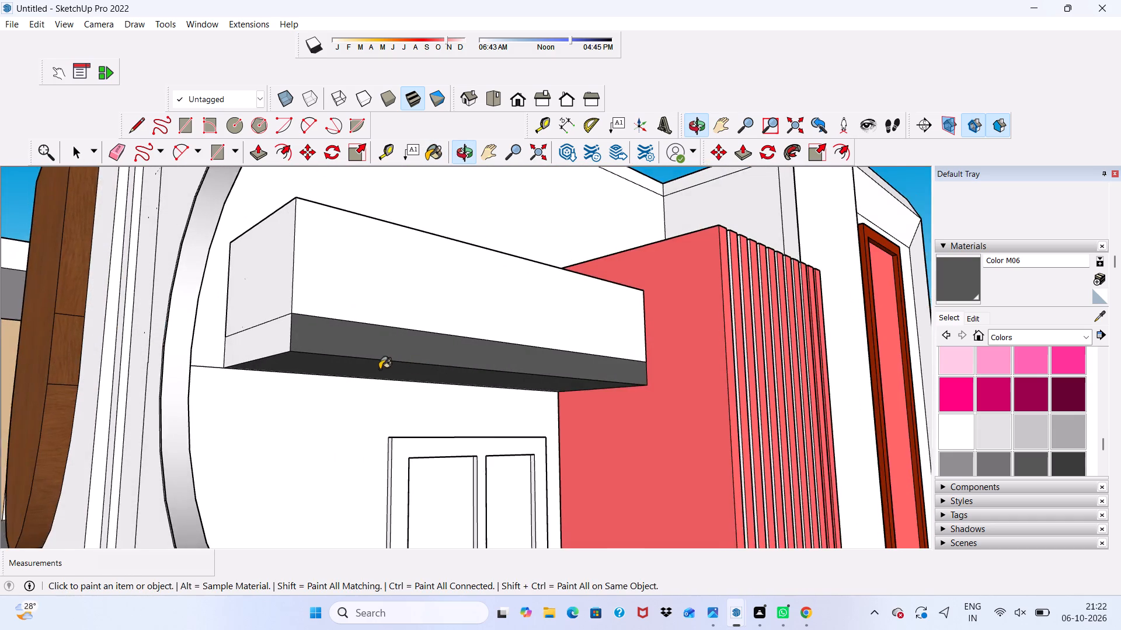
scroll(370, 365, "up", 1)
left_click(253, 332)
Leave the Paint Bucket and examine the canopy and the whole facade with the red slatted block and framed window.
scroll(253, 331, "down", 5)
middle_click_drag(269, 326, 262, 330)
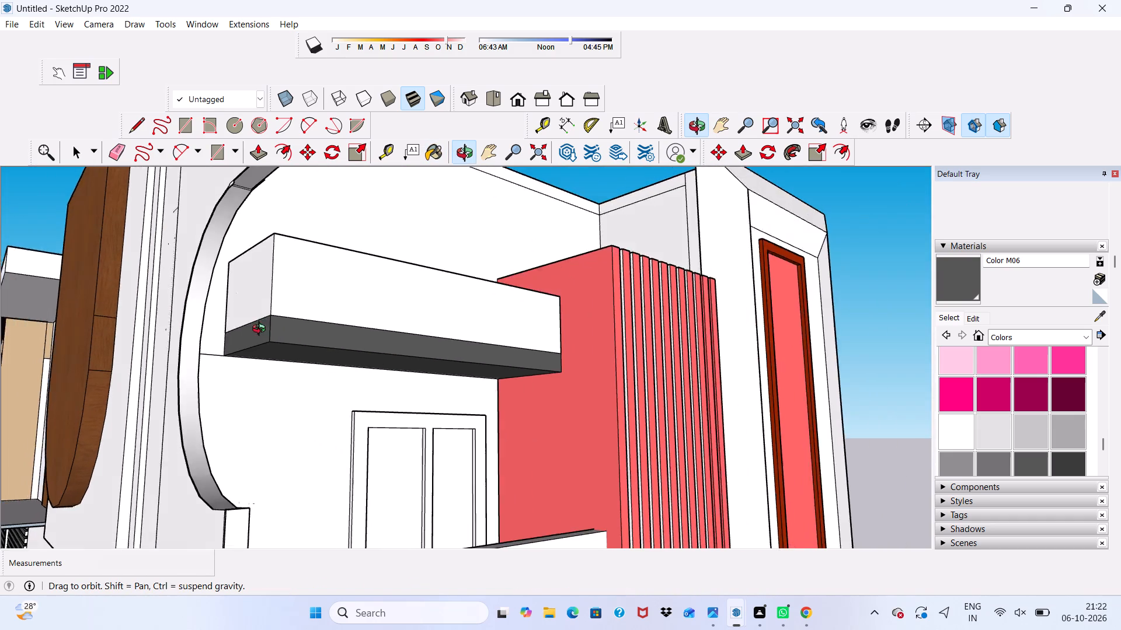
middle_click_drag(262, 330, 121, 320)
scroll(121, 320, "up", 2)
scroll(131, 335, "down", 3)
scroll(308, 325, "down", 1)
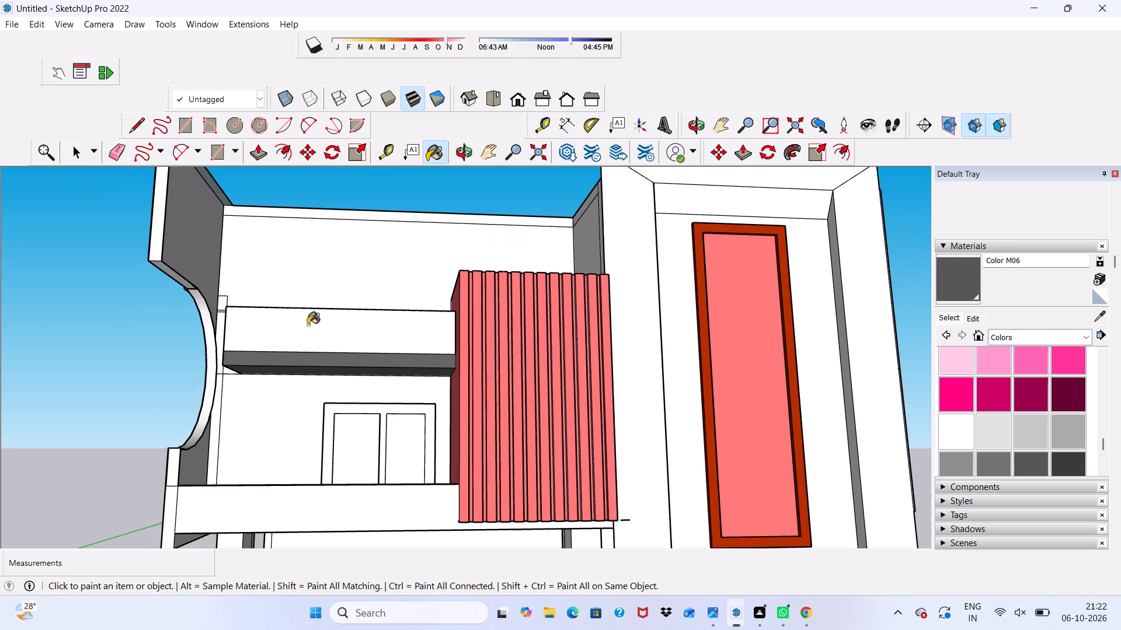
key("space")
scroll(308, 325, "down", 8)
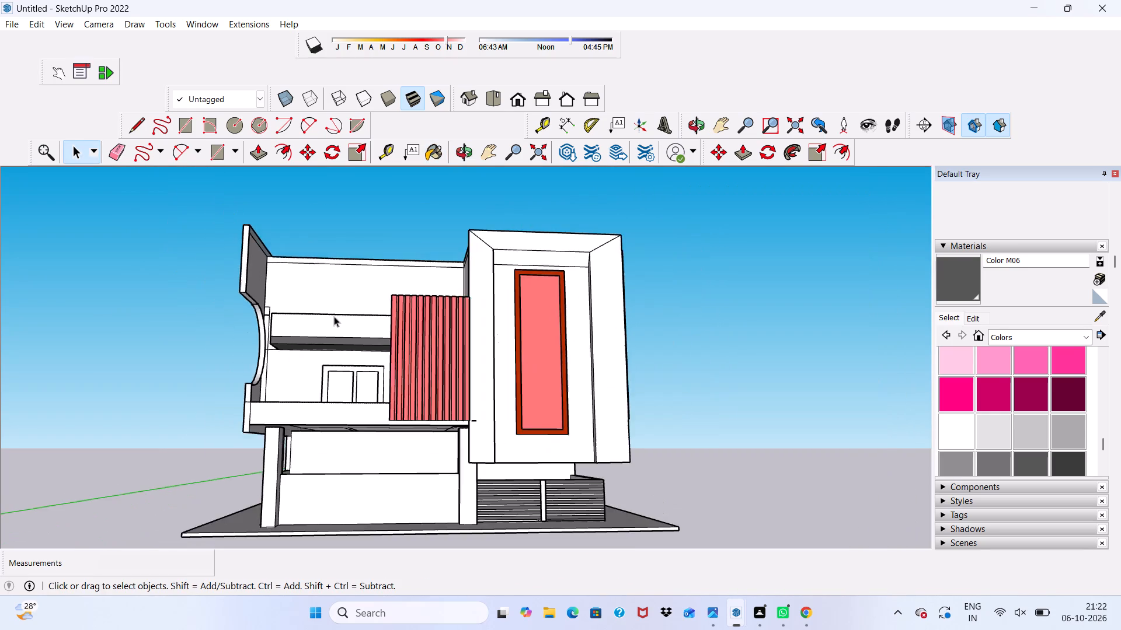
scroll(334, 316, "down", 1)
middle_click_drag(334, 316, 308, 334)
middle_click(314, 303)
scroll(315, 302, "up", 4)
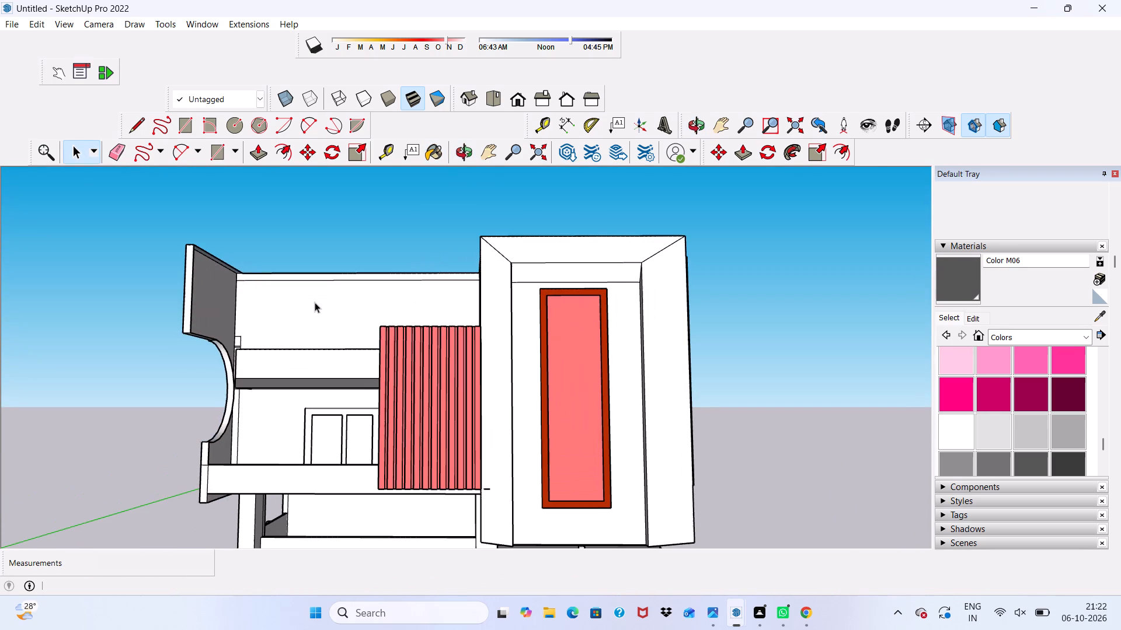
scroll(315, 302, "down", 1)
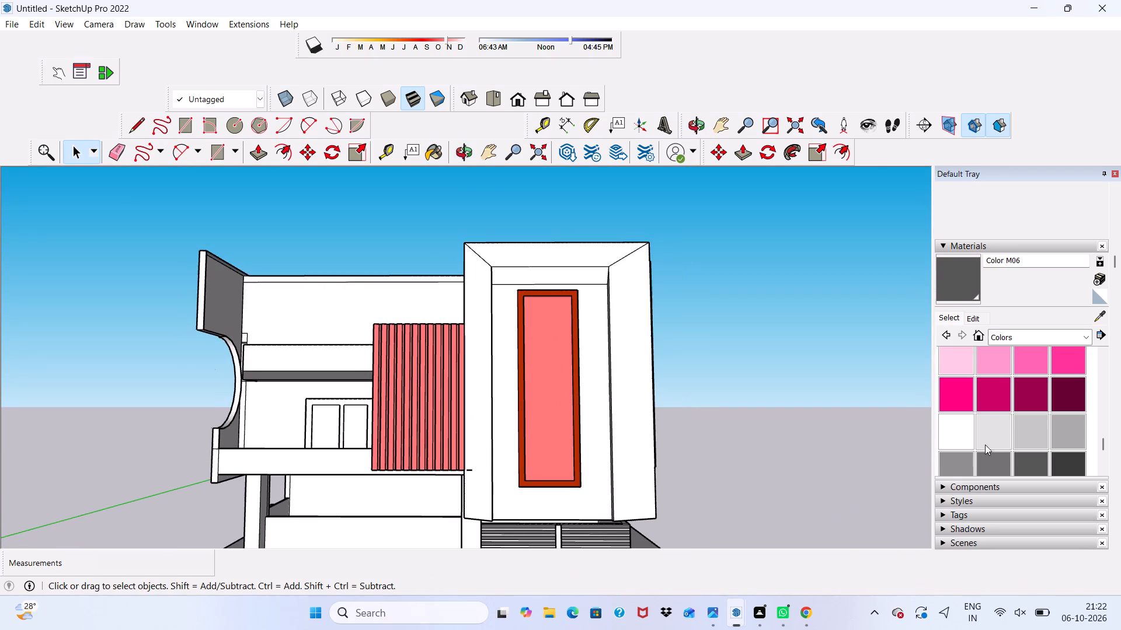
Paint the upper back wall above the balcony canopy with Terrazzo Light Blue from the Synthetic Surfaces materials.
scroll(970, 443, "down", 2)
left_click(1079, 334)
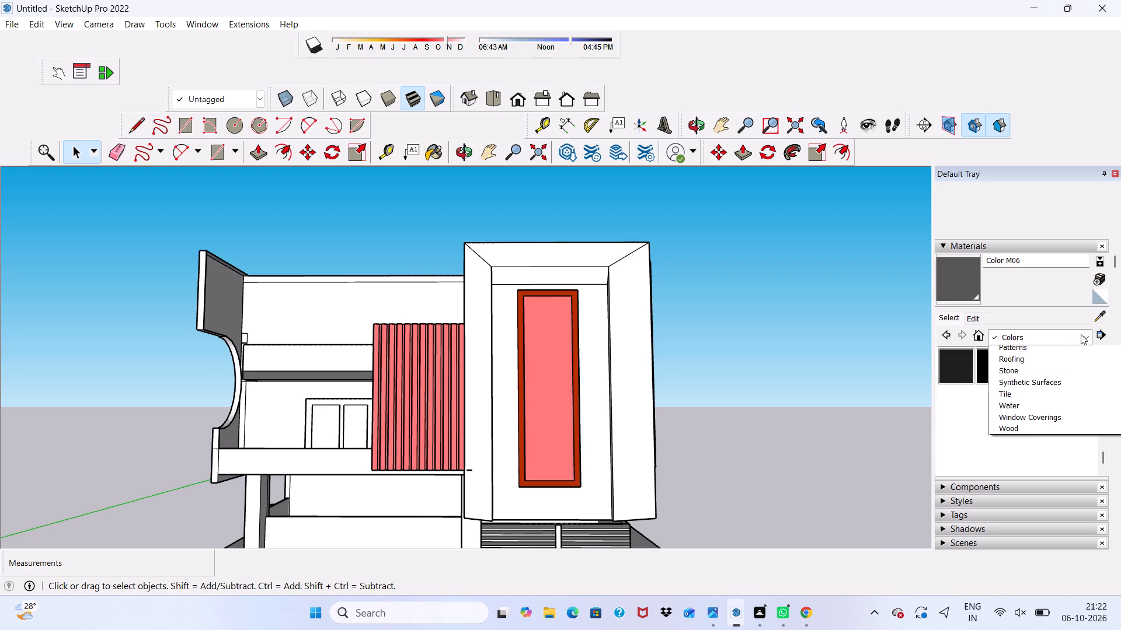
left_click(1071, 531)
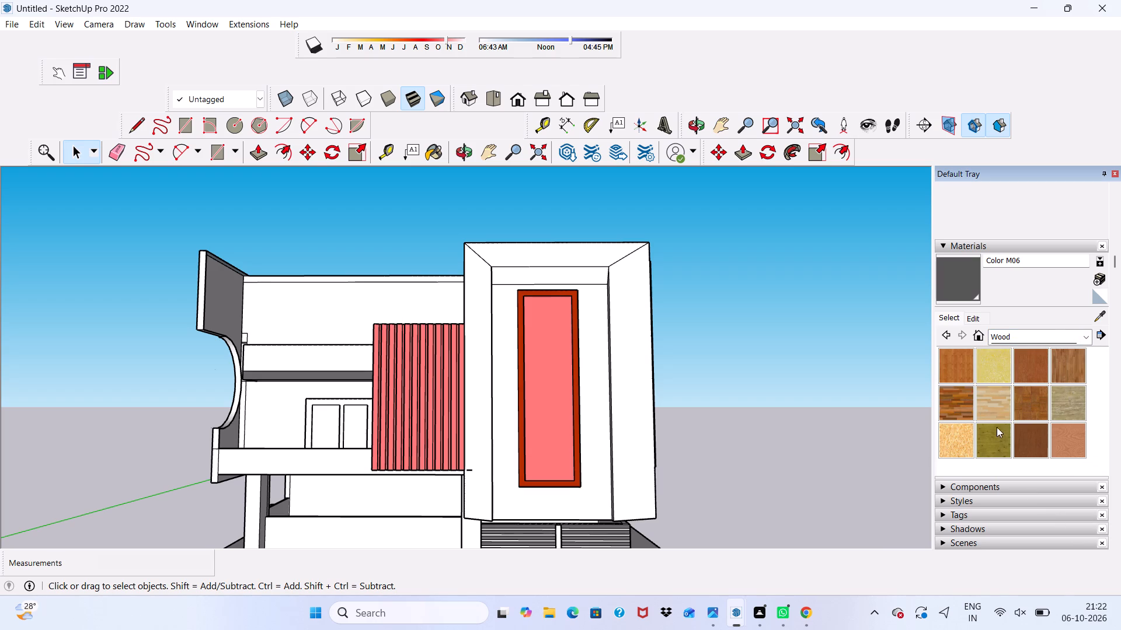
left_click(1081, 337)
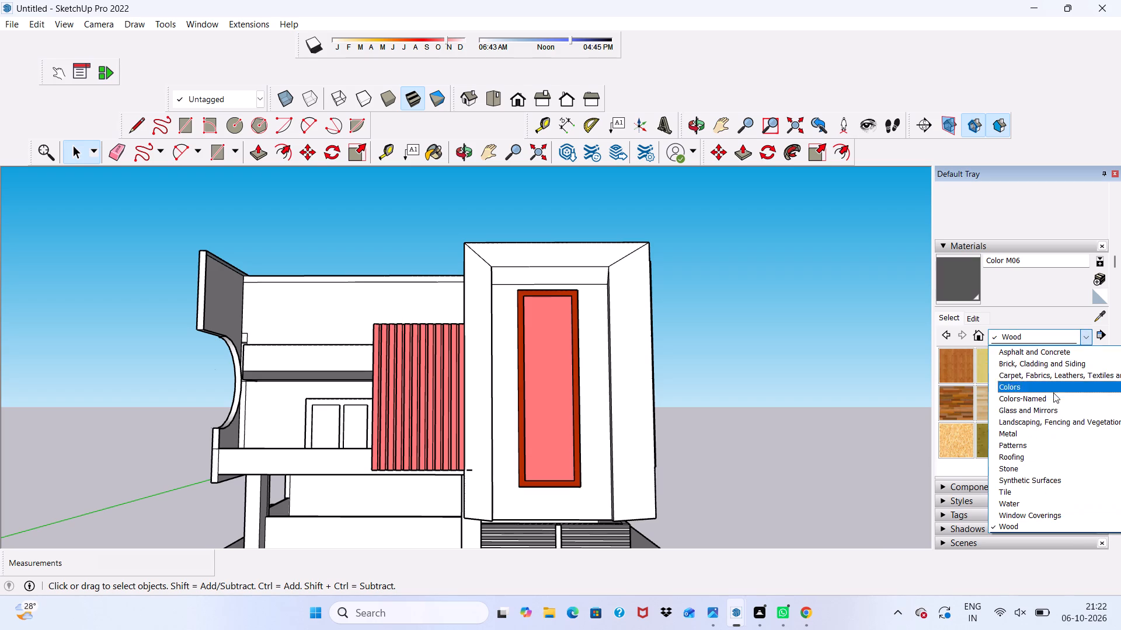
left_click(1043, 469)
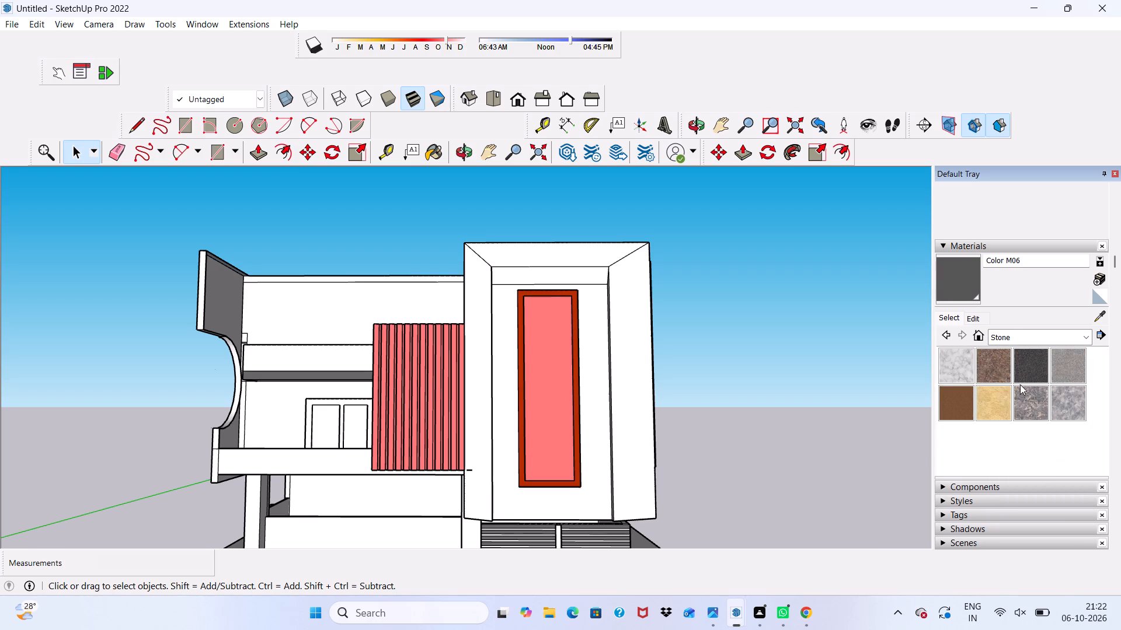
left_click(1084, 339)
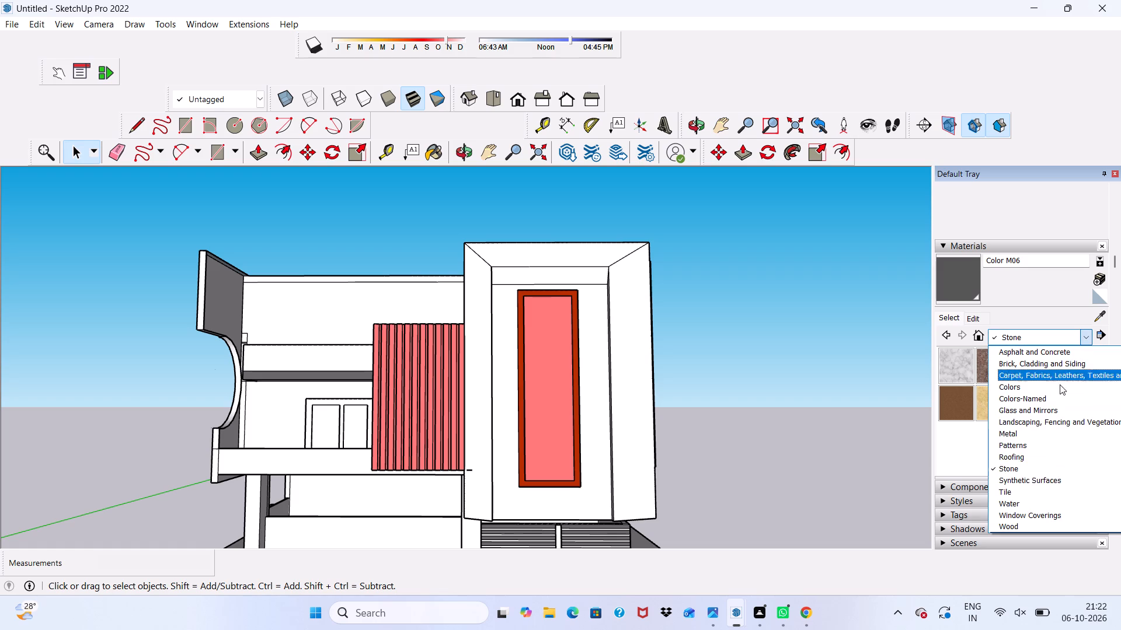
left_click(1021, 482)
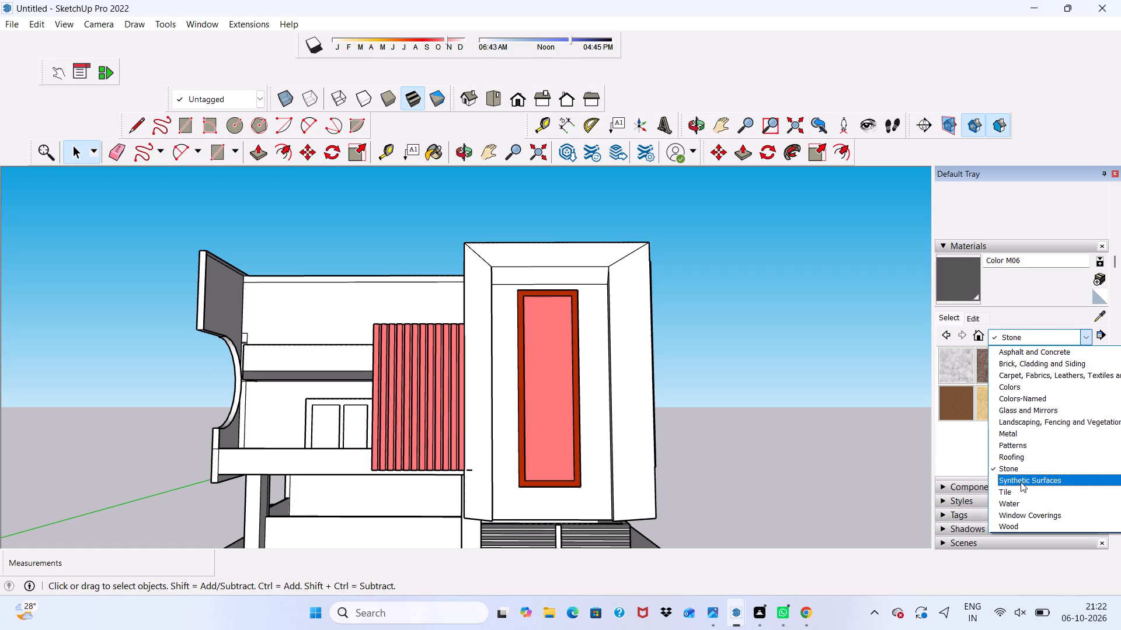
left_click(965, 443)
scroll(197, 366, "up", 4)
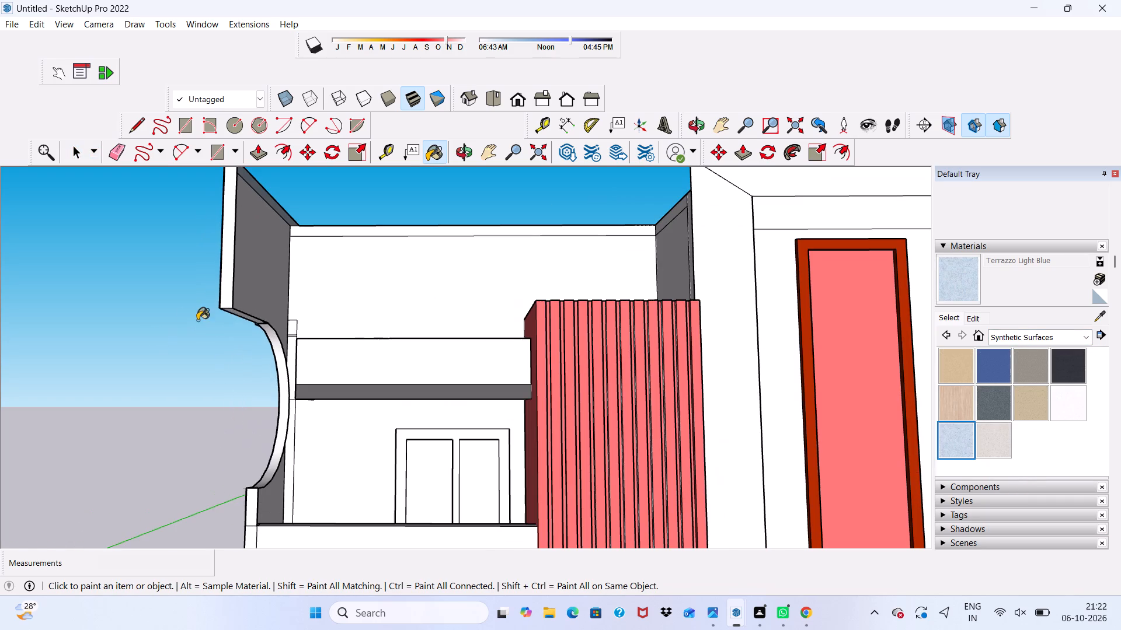
left_click(393, 288)
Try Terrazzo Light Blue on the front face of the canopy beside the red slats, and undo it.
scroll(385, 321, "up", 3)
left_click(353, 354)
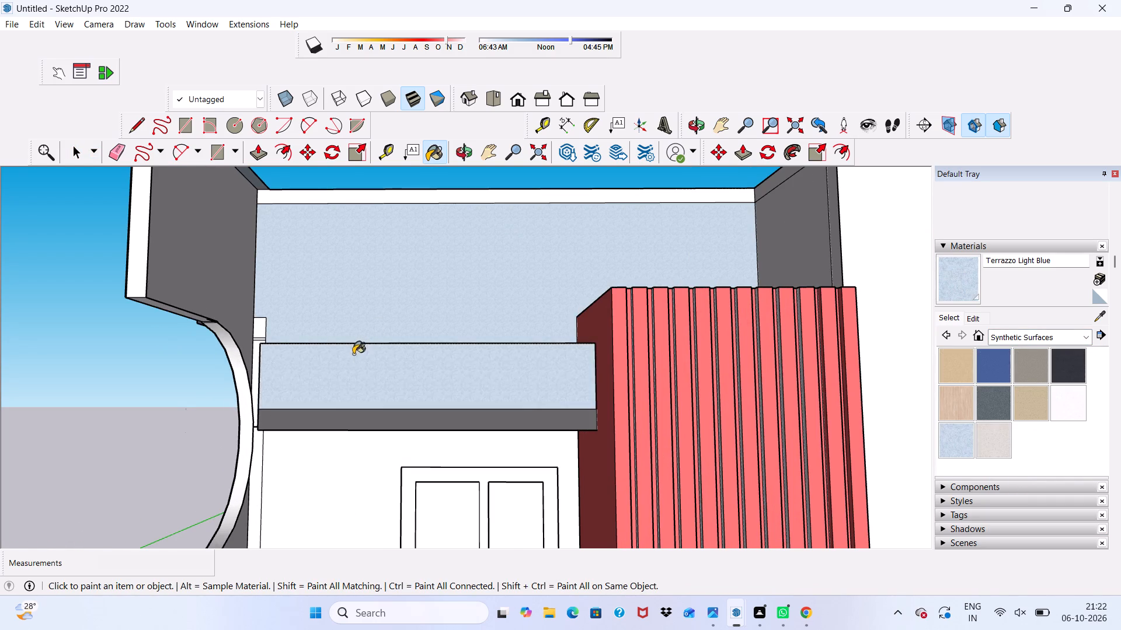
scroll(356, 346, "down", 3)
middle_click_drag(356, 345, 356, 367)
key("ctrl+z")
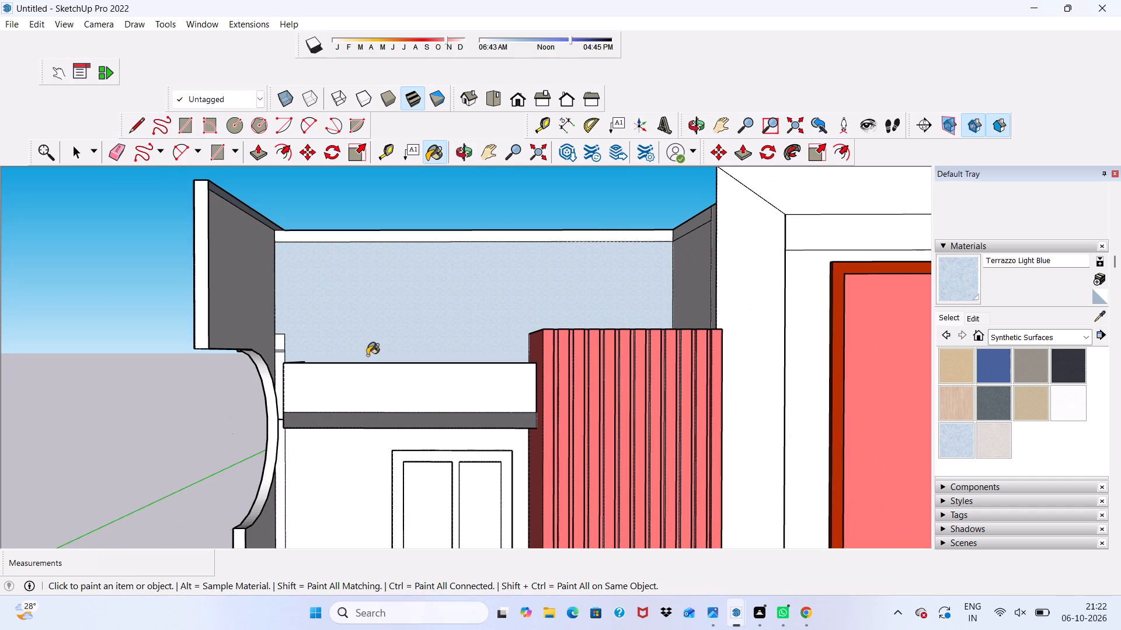
Paint the inner face of the curved side wall and the wall around the balcony door with Terrazzo Light Blue.
scroll(281, 352, "up", 4)
left_click(242, 307)
scroll(242, 307, "down", 3)
scroll(252, 323, "up", 1)
scroll(259, 326, "down", 3)
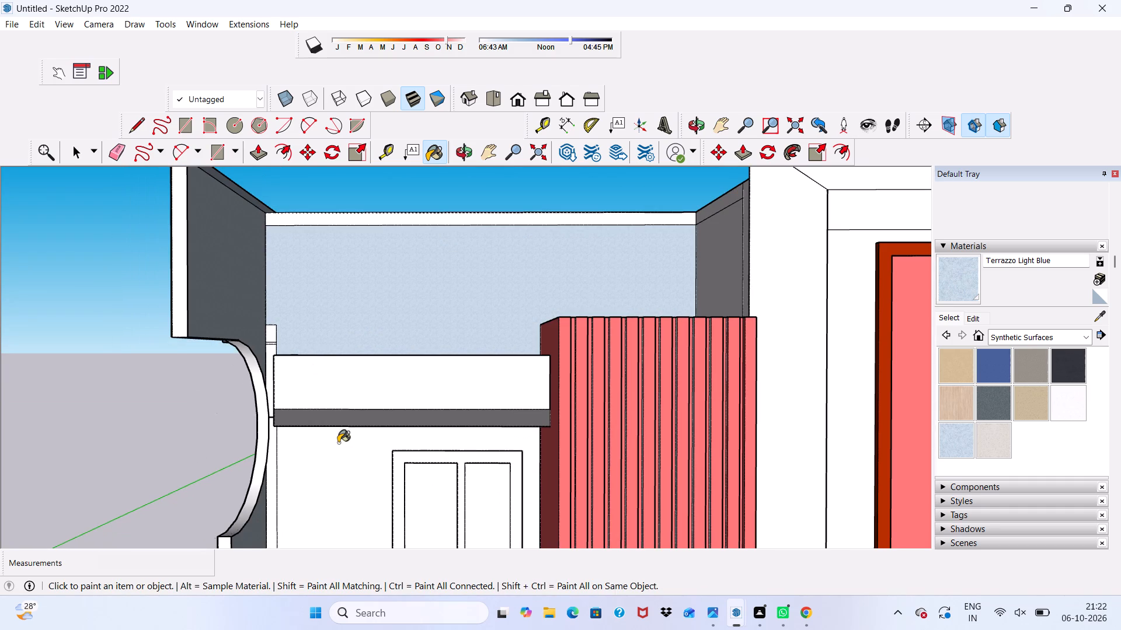
left_click(340, 456)
Paint the side wall's curved edge and the upper and lower front edges beneath the curve with Terrazzo Light Blue.
scroll(339, 446, "down", 7)
scroll(405, 464, "up", 1)
scroll(405, 464, "down", 1)
scroll(405, 464, "up", 1)
scroll(405, 464, "down", 3)
middle_click_drag(328, 467, 291, 452)
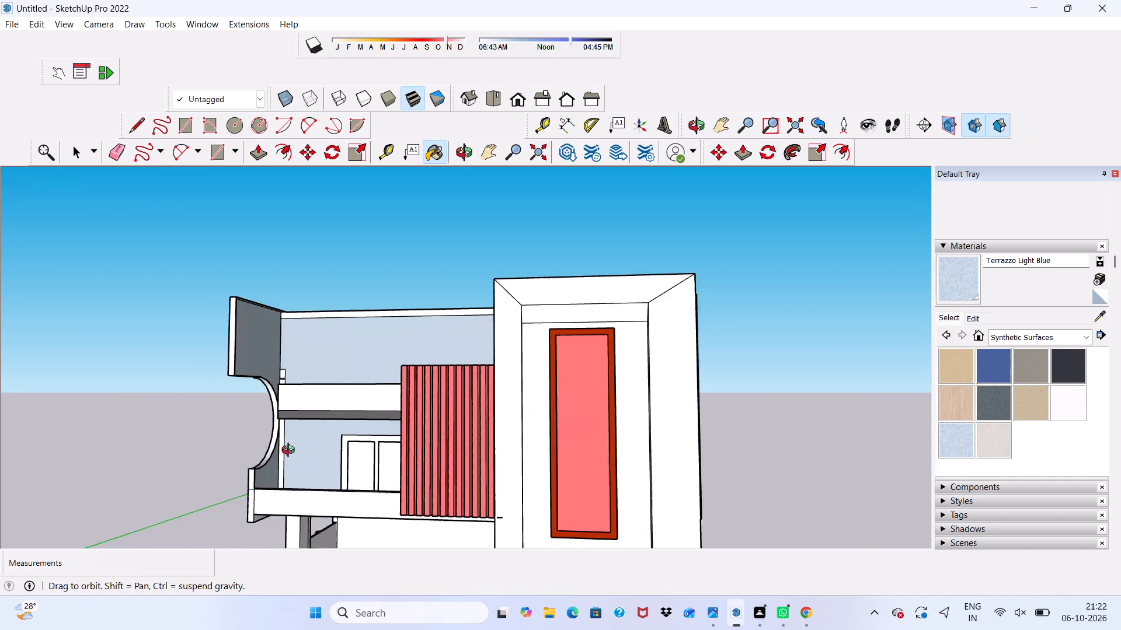
middle_click_drag(291, 452, 252, 449)
scroll(253, 450, "up", 5)
scroll(206, 436, "up", 3)
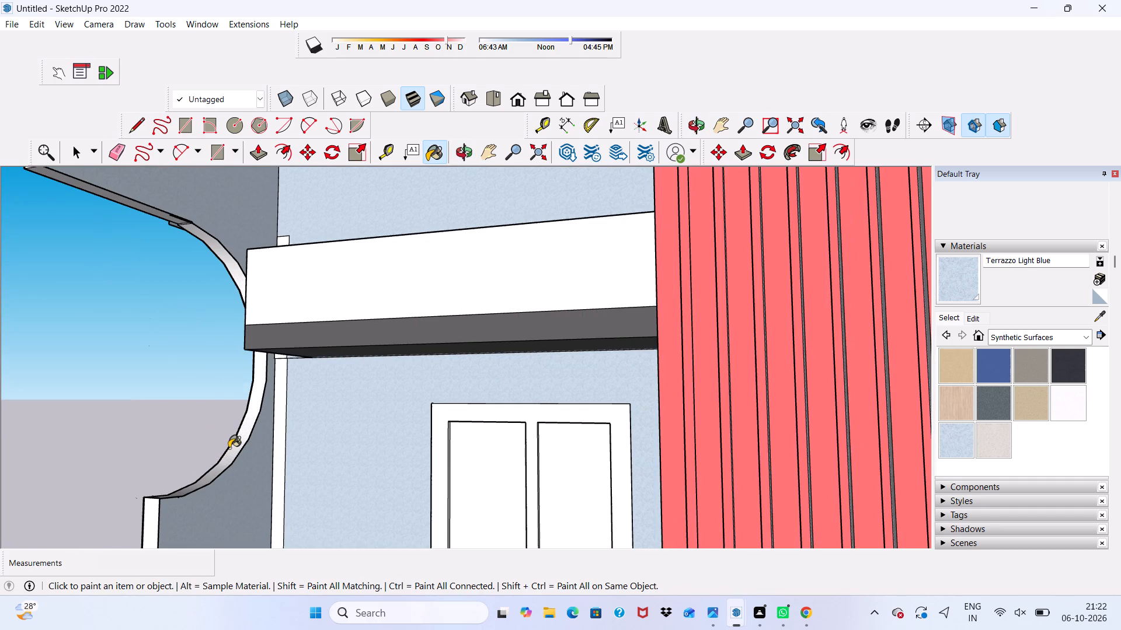
left_click(229, 448)
scroll(227, 454, "down", 9)
middle_click_drag(329, 404, 414, 361)
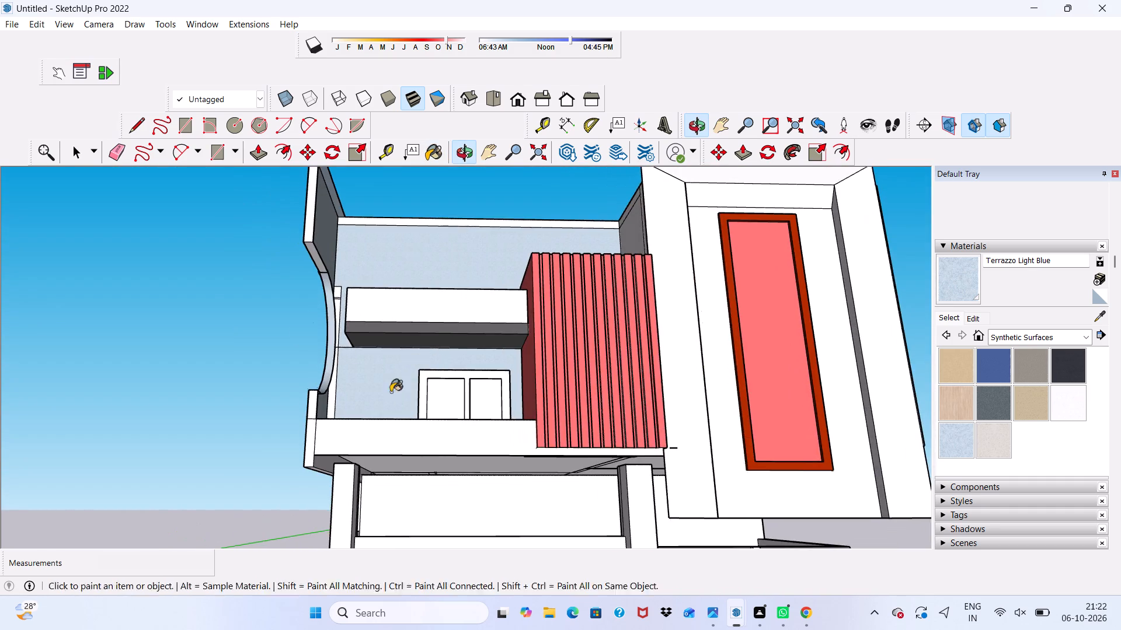
scroll(333, 462, "up", 2)
left_click(305, 422)
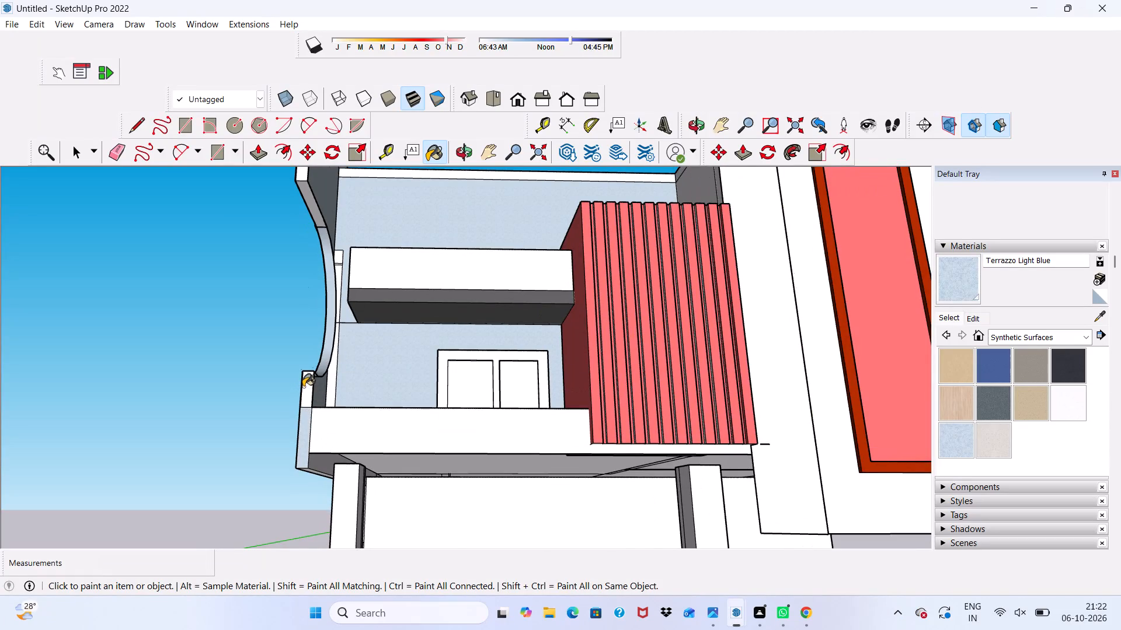
left_click(303, 386)
Paint the balcony parapet's front with Terrazzo Light Blue and leave the Paint Bucket.
left_click(315, 438)
scroll(333, 428, "down", 10)
middle_click_drag(389, 444, 391, 557)
scroll(396, 531, "up", 5)
scroll(396, 499, "down", 3)
scroll(396, 499, "up", 3)
left_click(396, 499)
scroll(396, 493, "down", 9)
middle_click_drag(380, 461, 325, 349)
middle_click(325, 349)
scroll(493, 423, "up", 4)
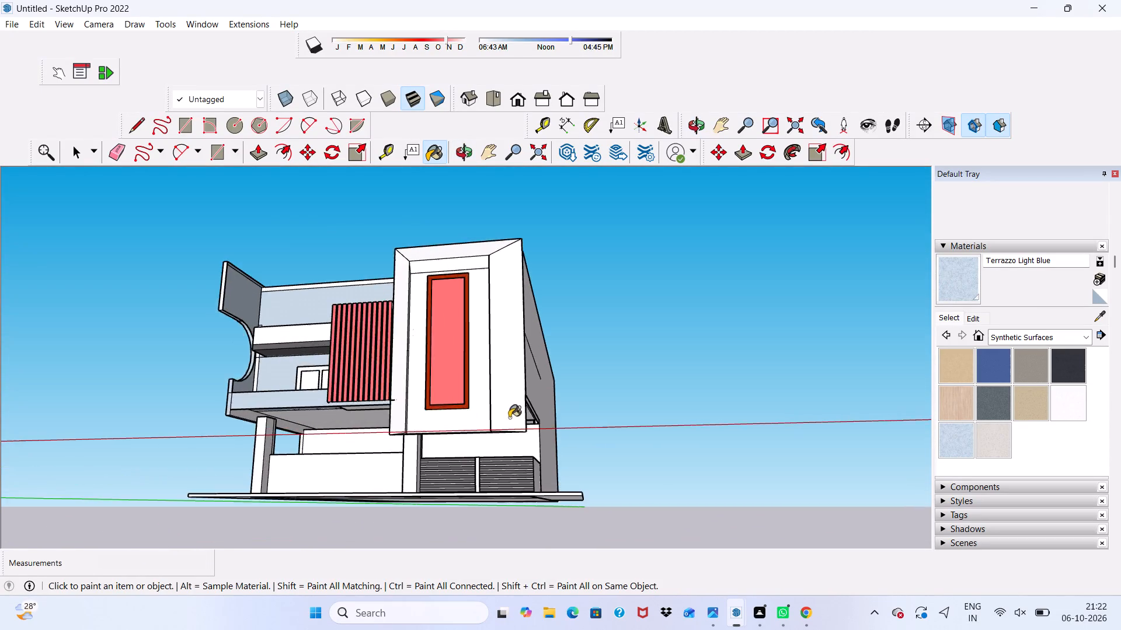
scroll(490, 400, "down", 1)
scroll(464, 425, "up", 2)
key("space")
Examine the painted balcony facade and the adjoining long facade from around the building.
scroll(387, 435, "down", 1)
middle_click_drag(385, 435, 447, 477)
scroll(450, 474, "up", 3)
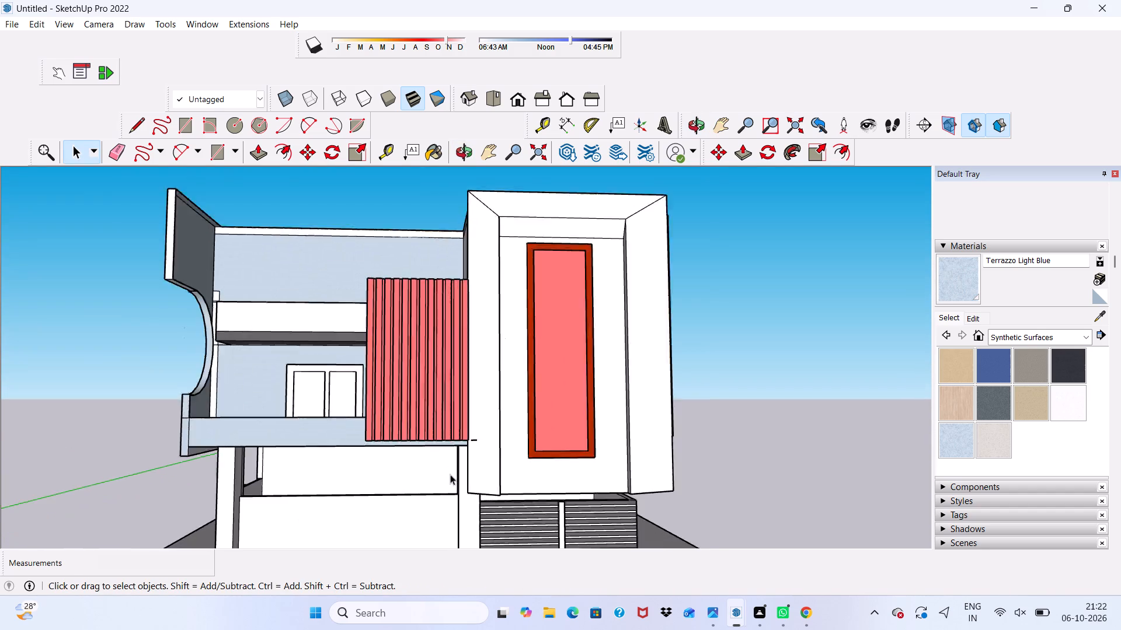
scroll(450, 474, "up", 1)
scroll(450, 474, "down", 6)
middle_click_drag(450, 474, 639, 484)
middle_click(639, 484)
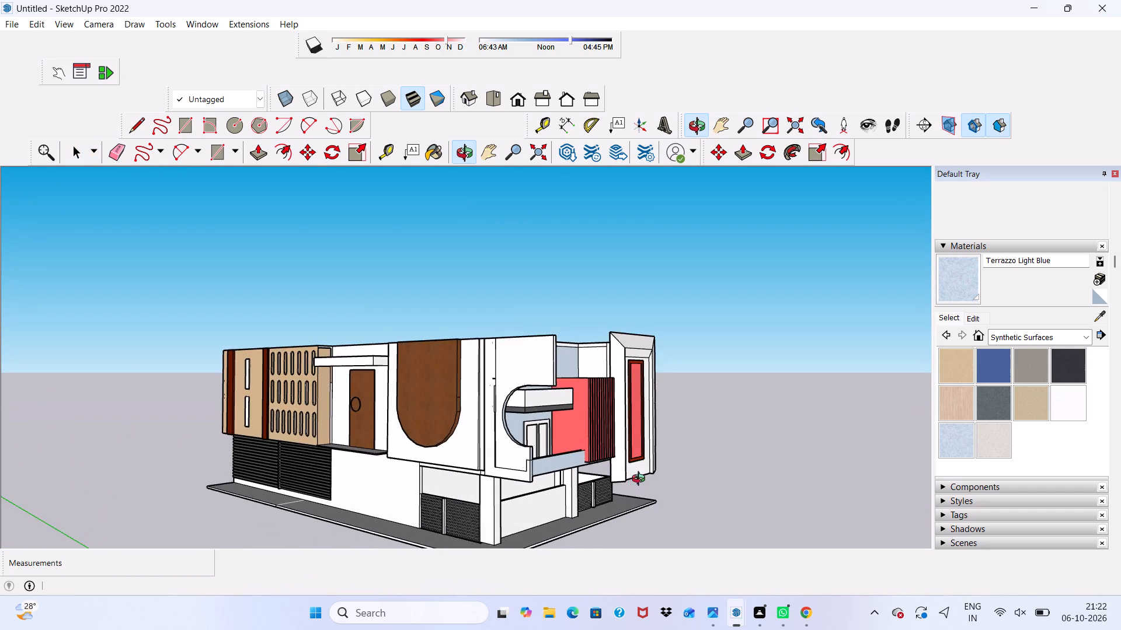
scroll(641, 480, "down", 1)
scroll(639, 480, "up", 1)
scroll(635, 481, "down", 3)
middle_click_drag(635, 481, 363, 474)
middle_click(363, 474)
middle_click(363, 474)
scroll(363, 474, "up", 3)
scroll(404, 531, "up", 2)
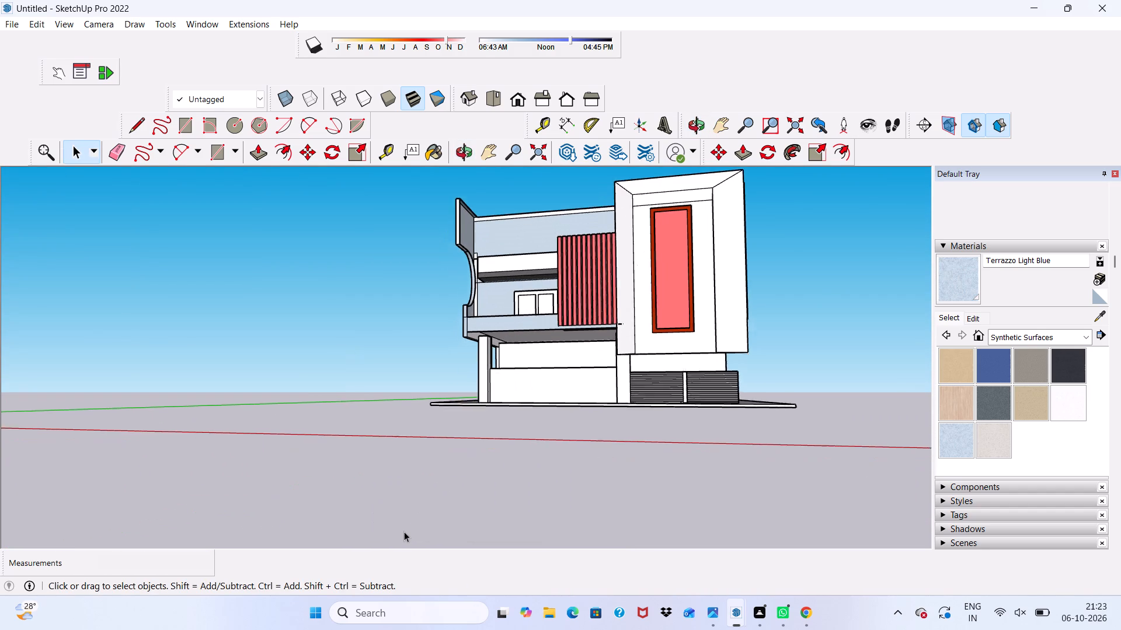
Draw an upright rectangle about 7' 7" high and 4' wide on the ground-floor wall beneath the balcony.
scroll(404, 531, "up", 1)
scroll(464, 442, "up", 1)
middle_click_drag(508, 354, 541, 421)
scroll(547, 412, "up", 4)
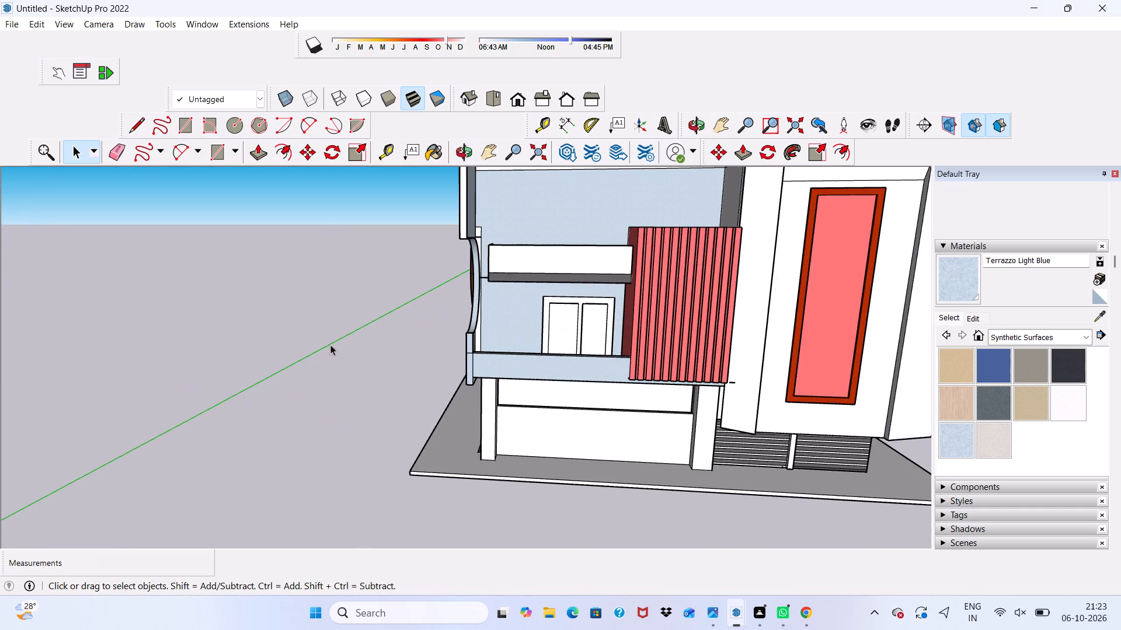
left_click(177, 126)
scroll(551, 408, "up", 3)
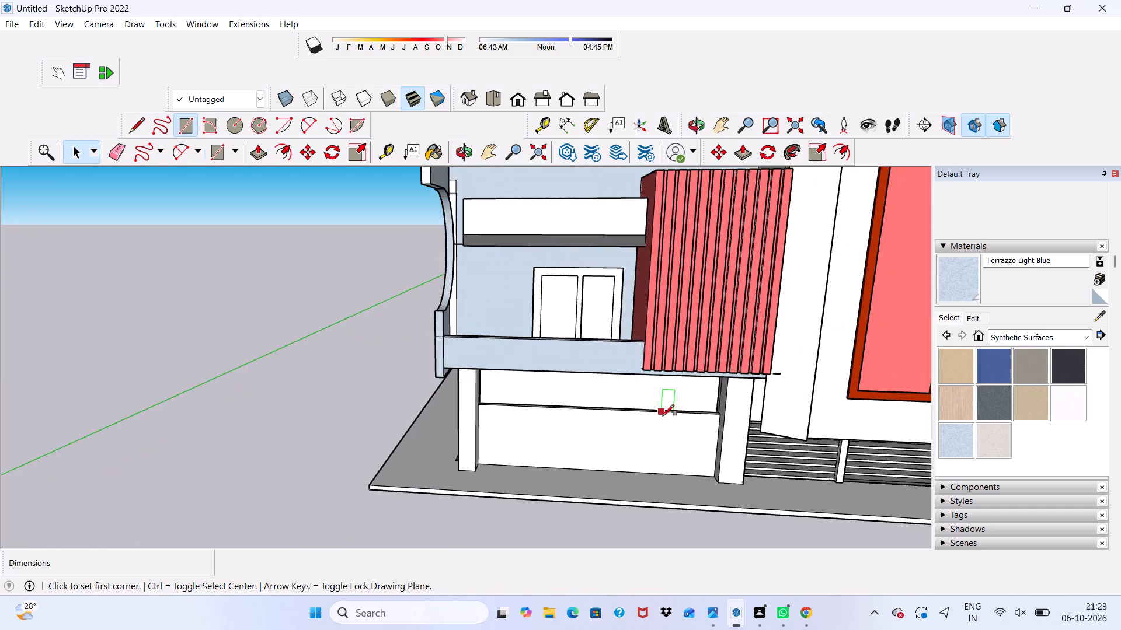
scroll(663, 416, "up", 8)
middle_click_drag(523, 369, 524, 341)
middle_click(524, 339)
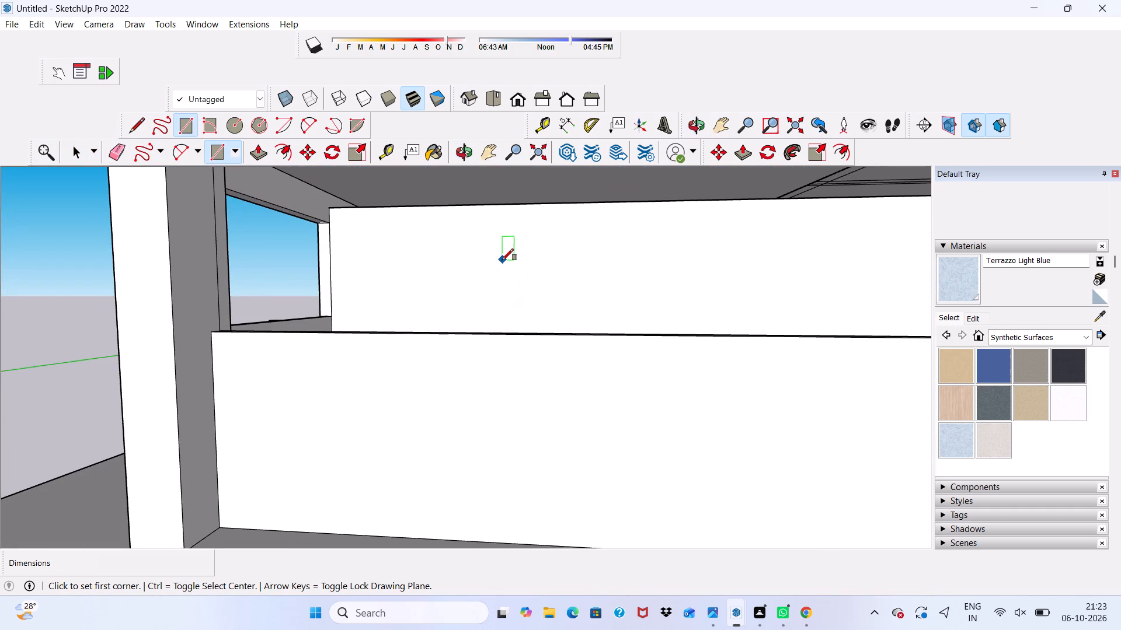
left_click(504, 253)
middle_click_drag(611, 305, 622, 335)
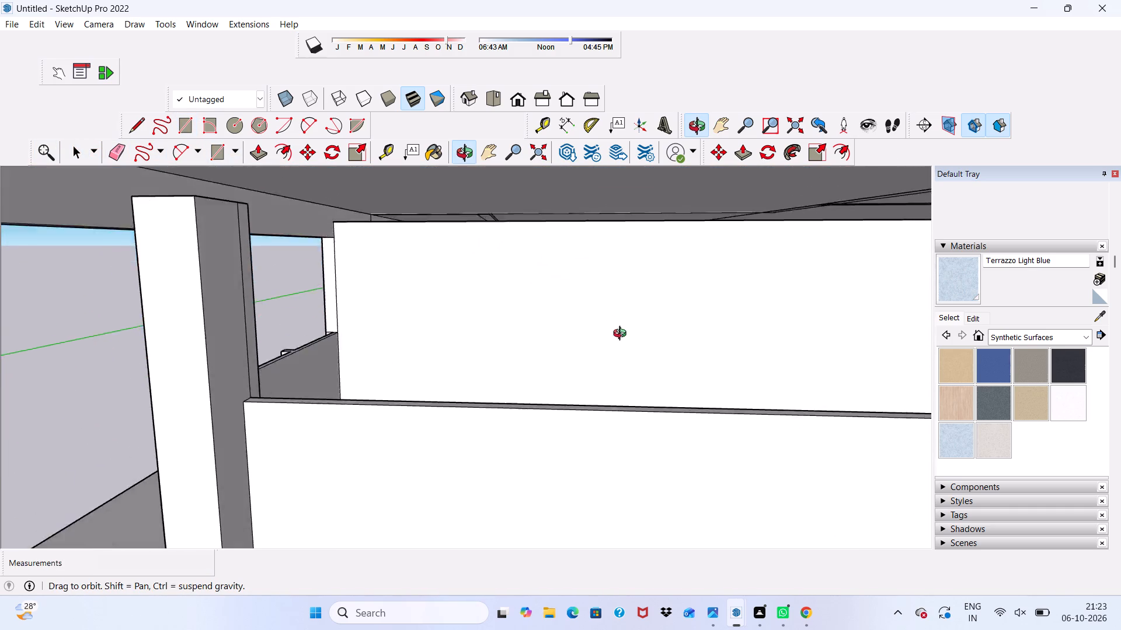
middle_click_drag(622, 335, 624, 366)
middle_click(624, 366)
middle_click_drag(621, 364, 610, 293)
scroll(600, 404, "down", 4)
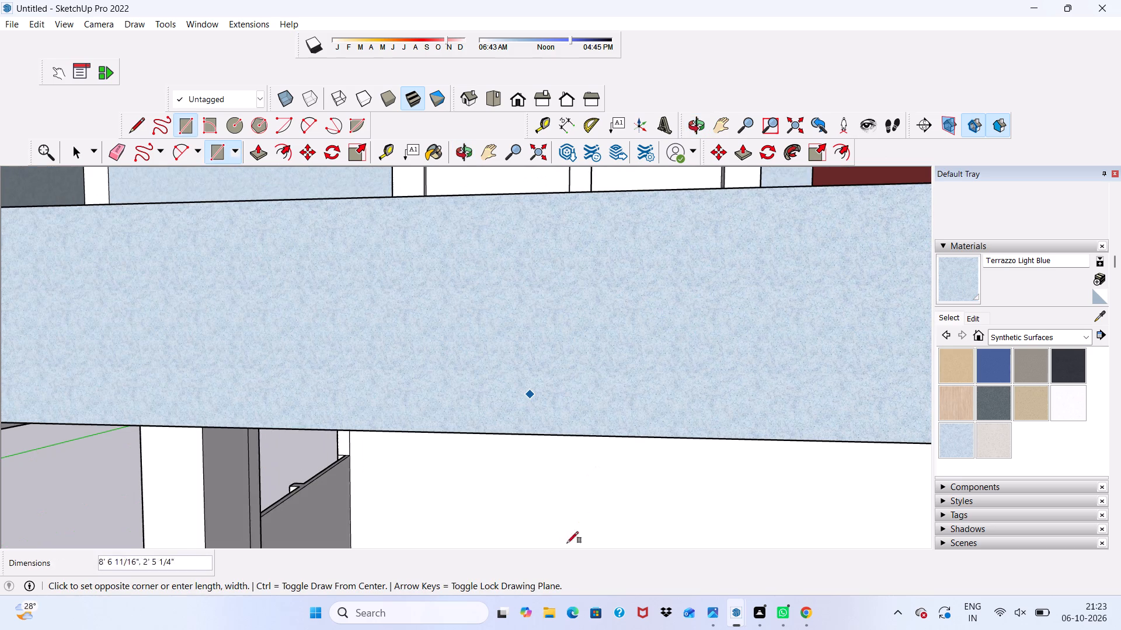
middle_click_drag(546, 521, 548, 500)
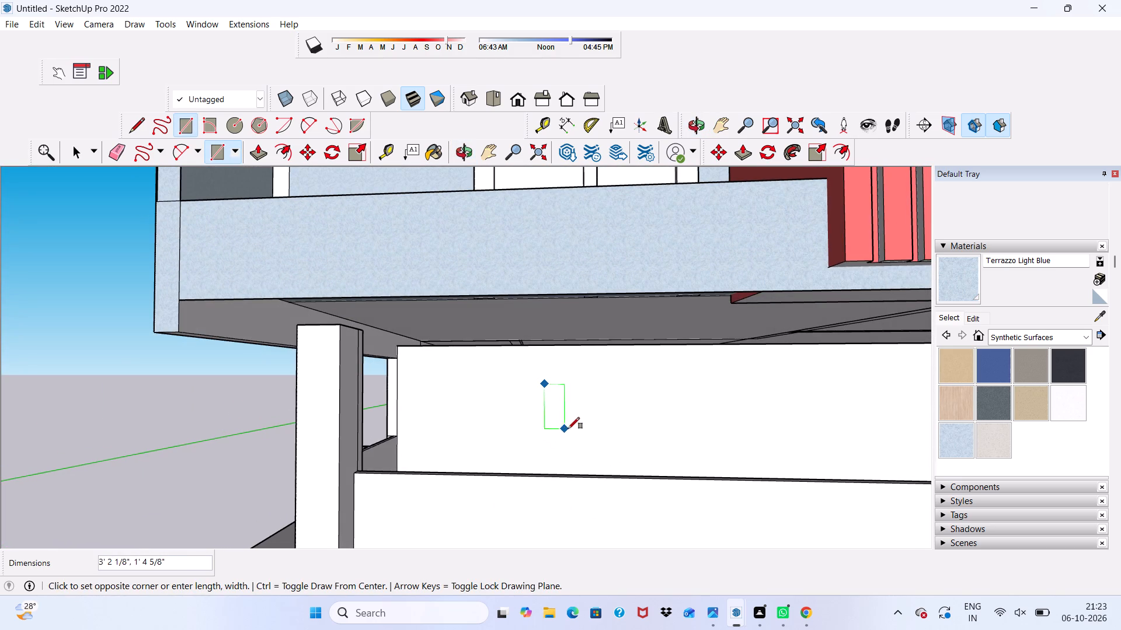
middle_click_drag(603, 487, 595, 503)
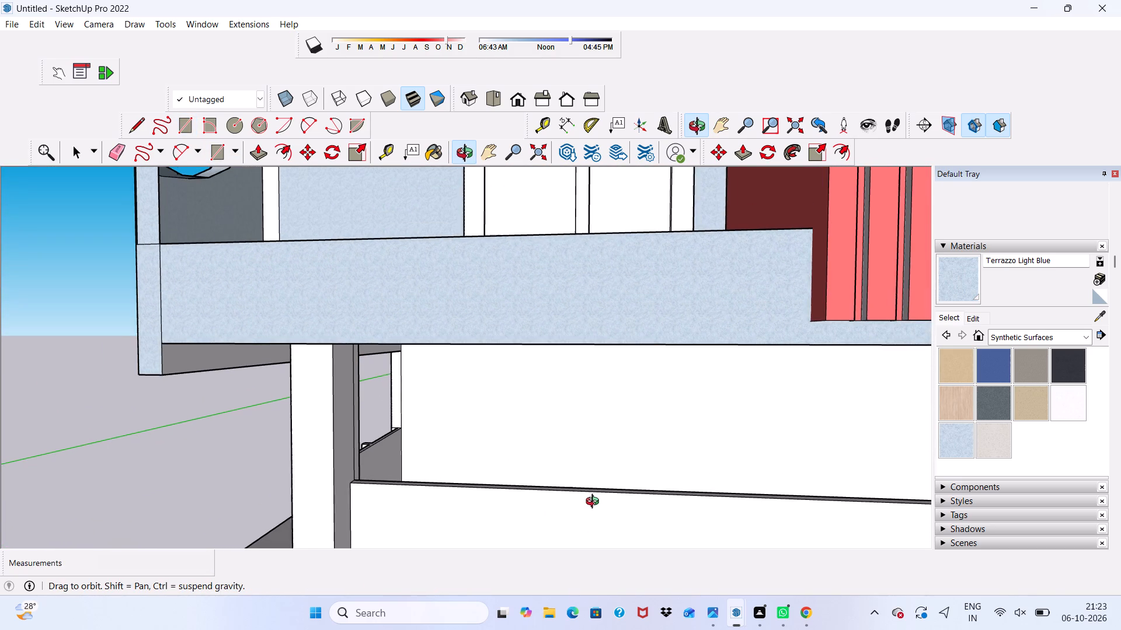
middle_click_drag(595, 503, 594, 503)
left_click(604, 485)
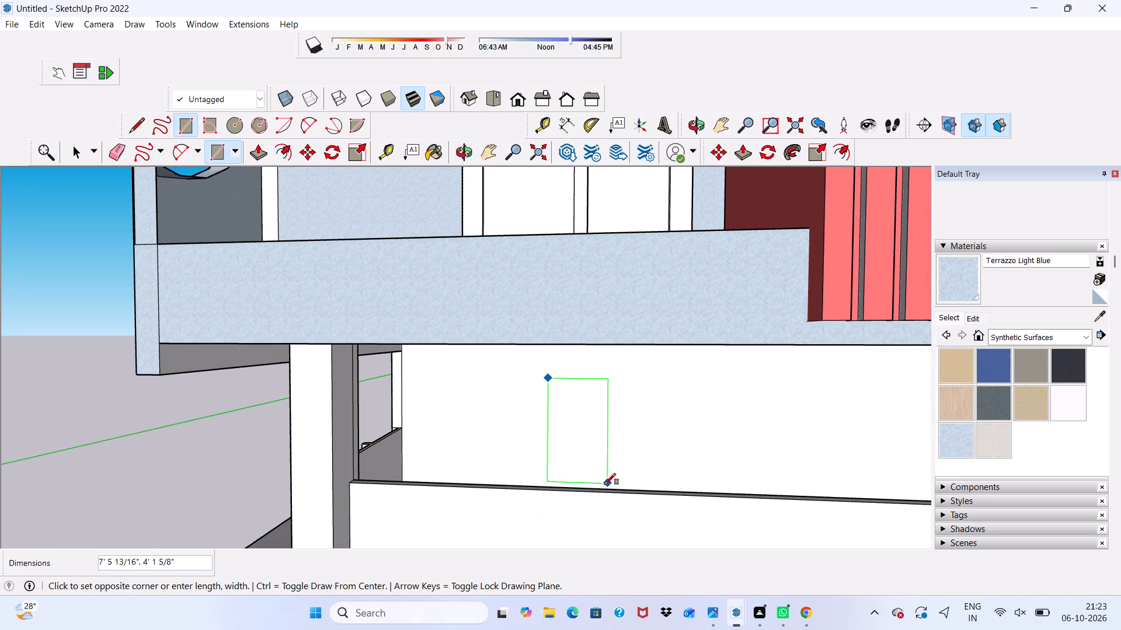
Offset the rectangle's outline outward by about 7" for a frame.
left_click(289, 155)
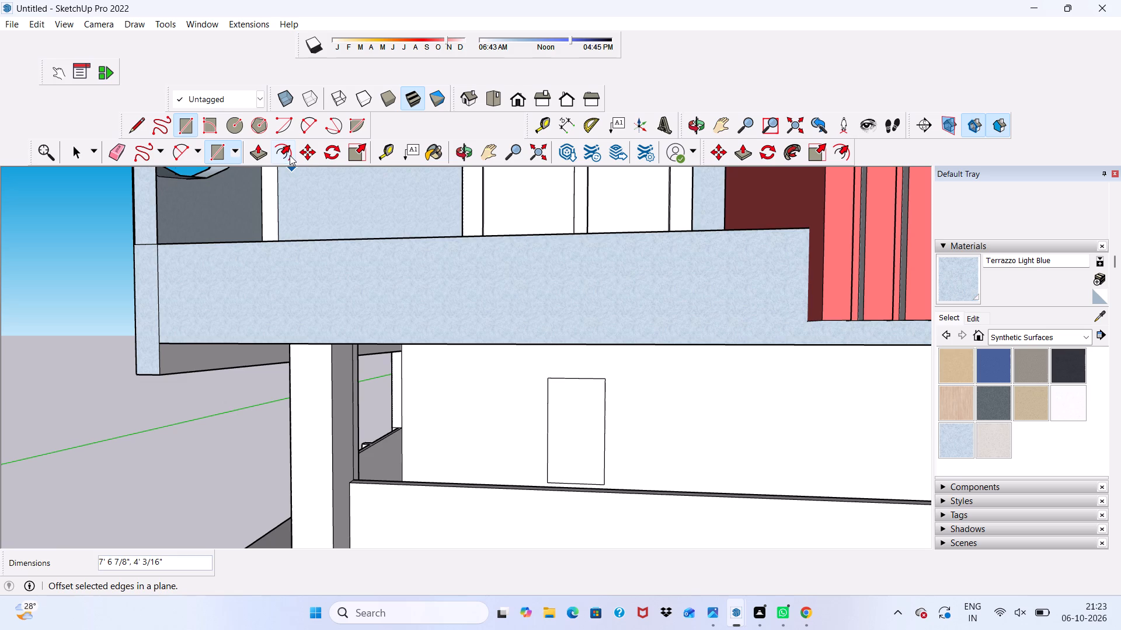
left_click(552, 435)
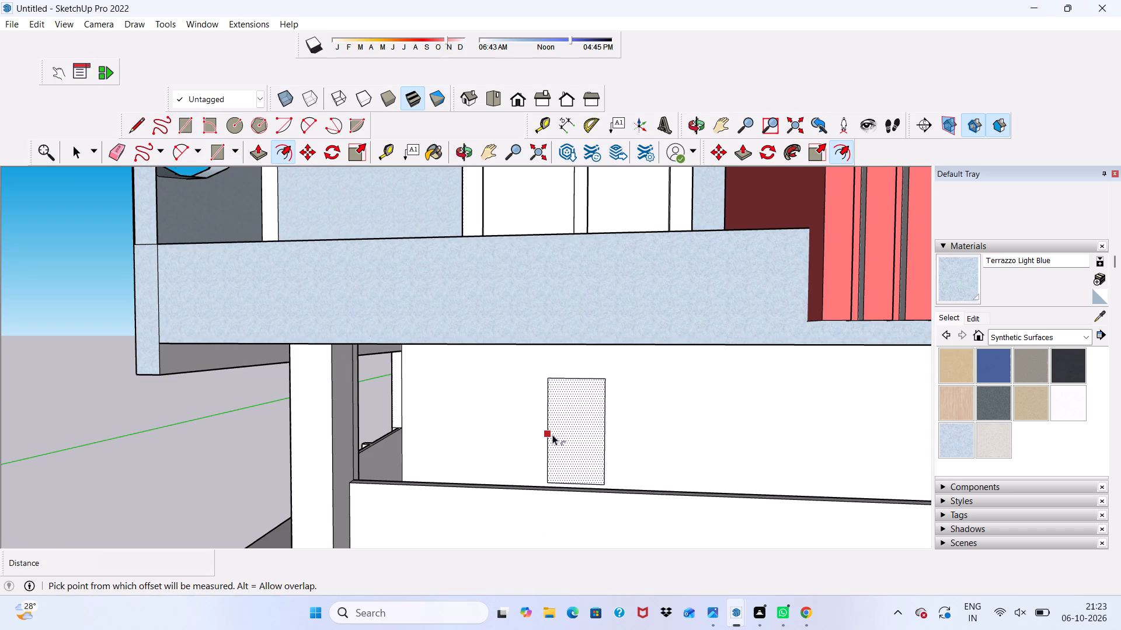
left_click(539, 446)
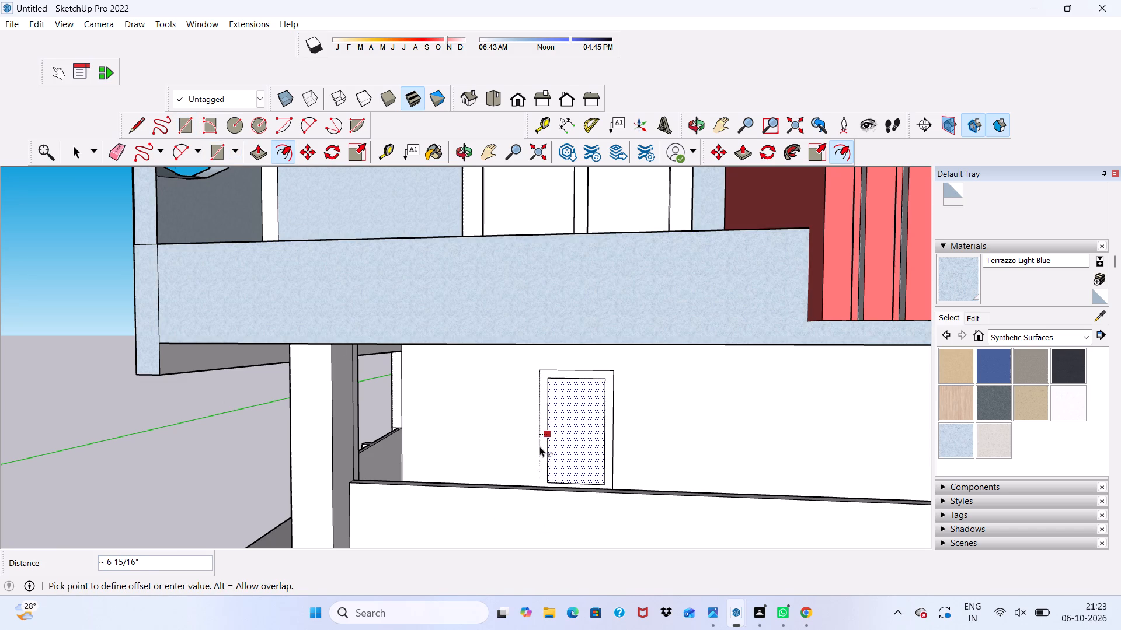
Push/Pull the frame border around the ground-floor rectangle outward by 3".
left_click(250, 156)
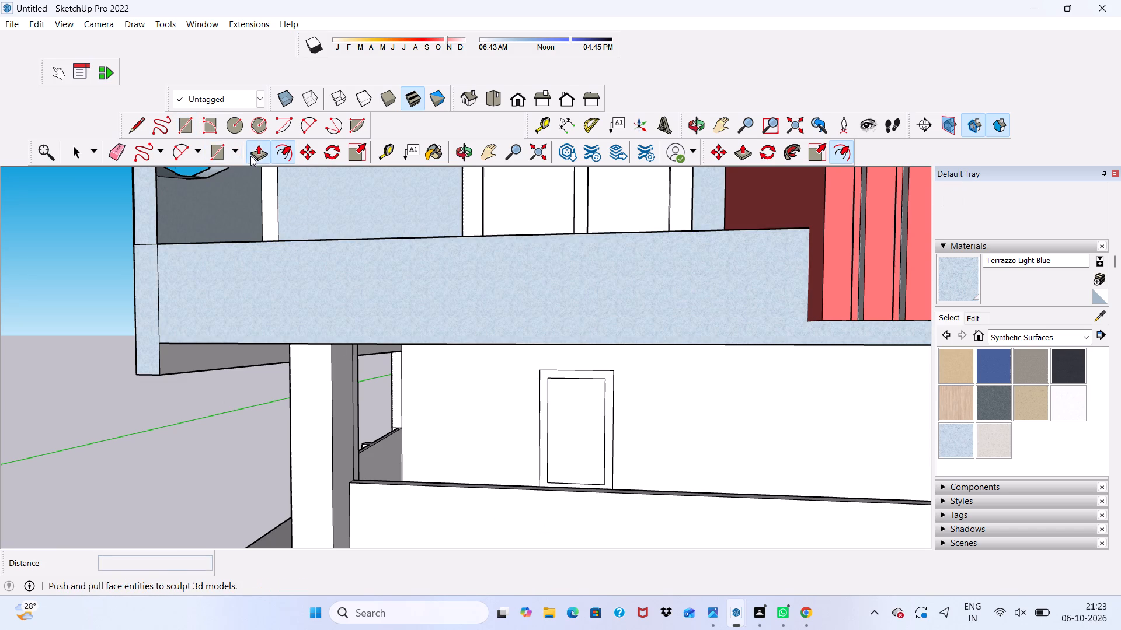
scroll(591, 470, "up", 2)
scroll(543, 441, "up", 2)
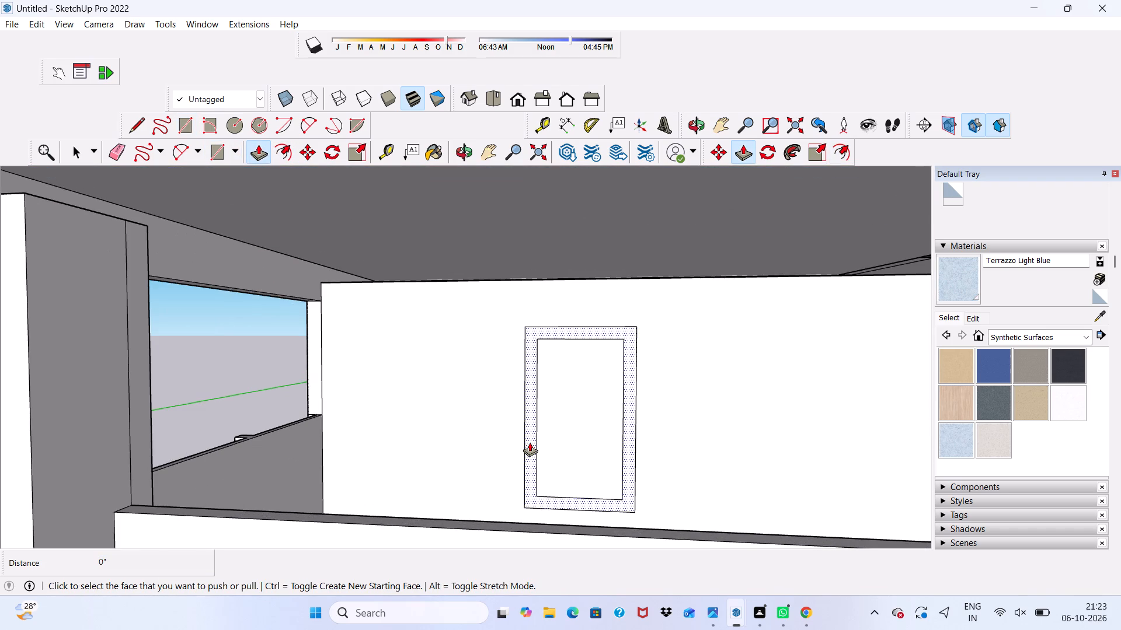
left_click(530, 442)
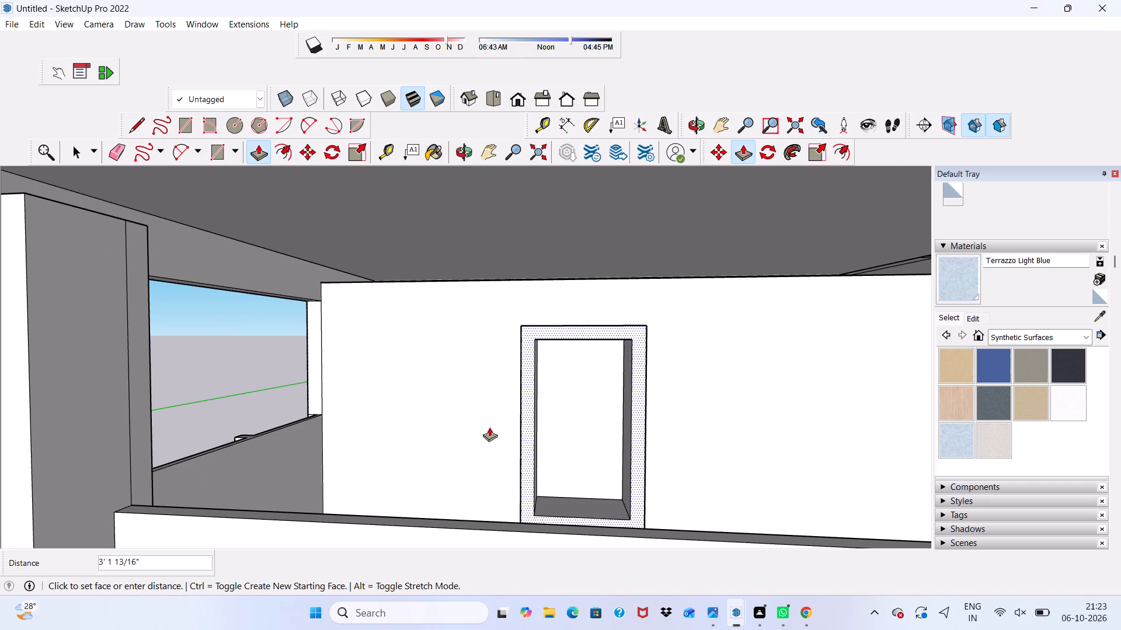
key("3")
key("shift+quotedbl")
key("Return")
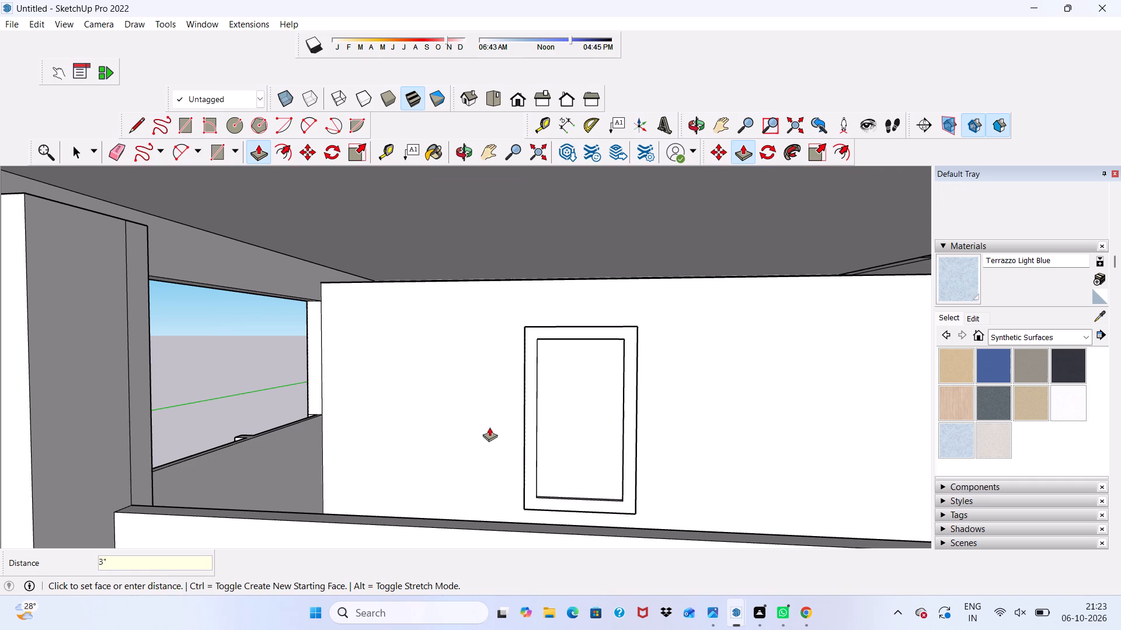
key("space")
Switch the material library to the Glass and Mirrors collection.
scroll(489, 427, "down", 1)
scroll(474, 432, "up", 1)
scroll(456, 436, "down", 4)
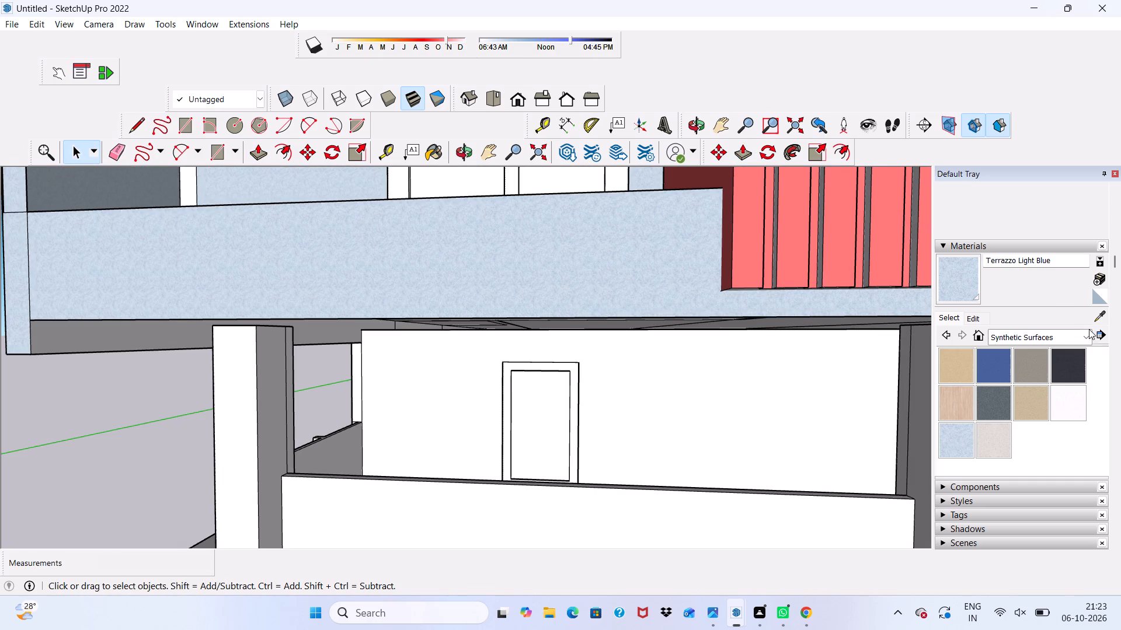
left_click(1084, 332)
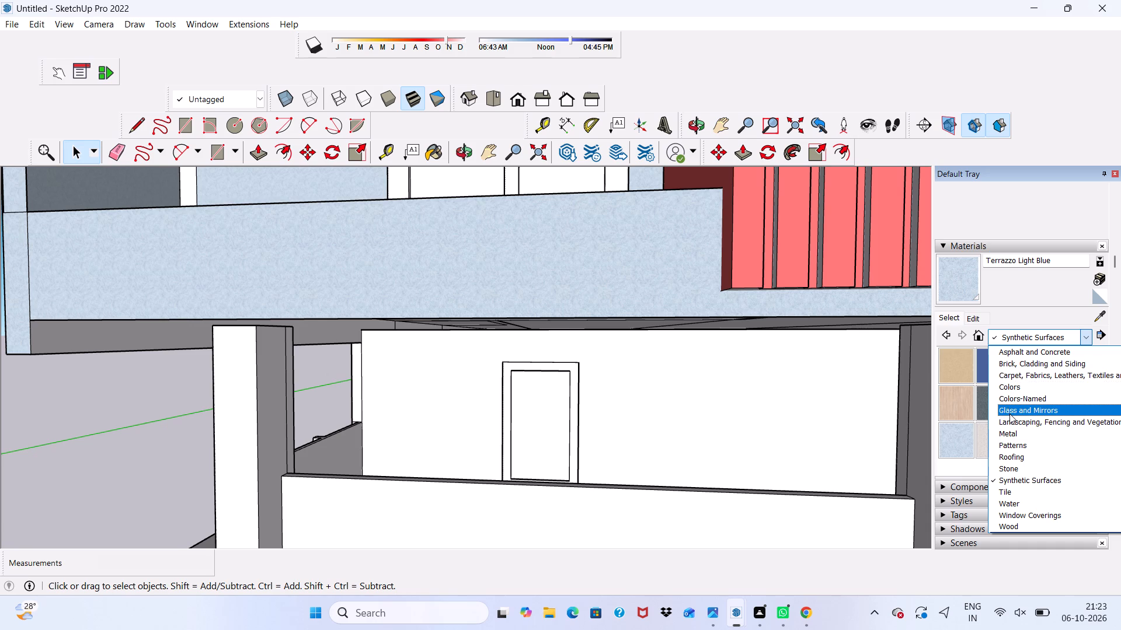
left_click(1009, 414)
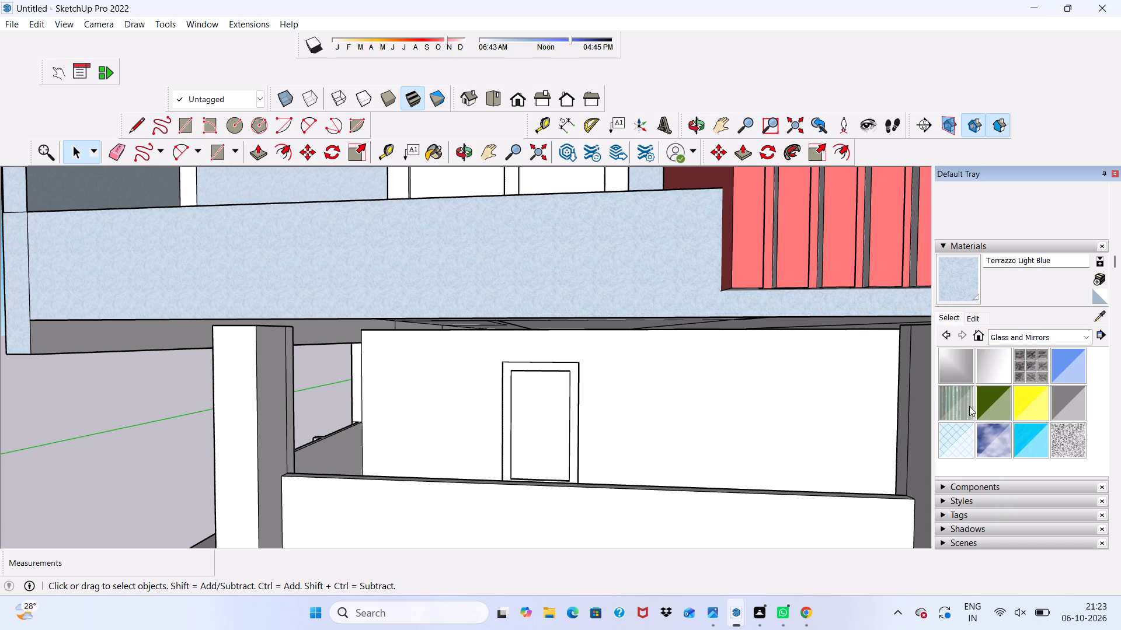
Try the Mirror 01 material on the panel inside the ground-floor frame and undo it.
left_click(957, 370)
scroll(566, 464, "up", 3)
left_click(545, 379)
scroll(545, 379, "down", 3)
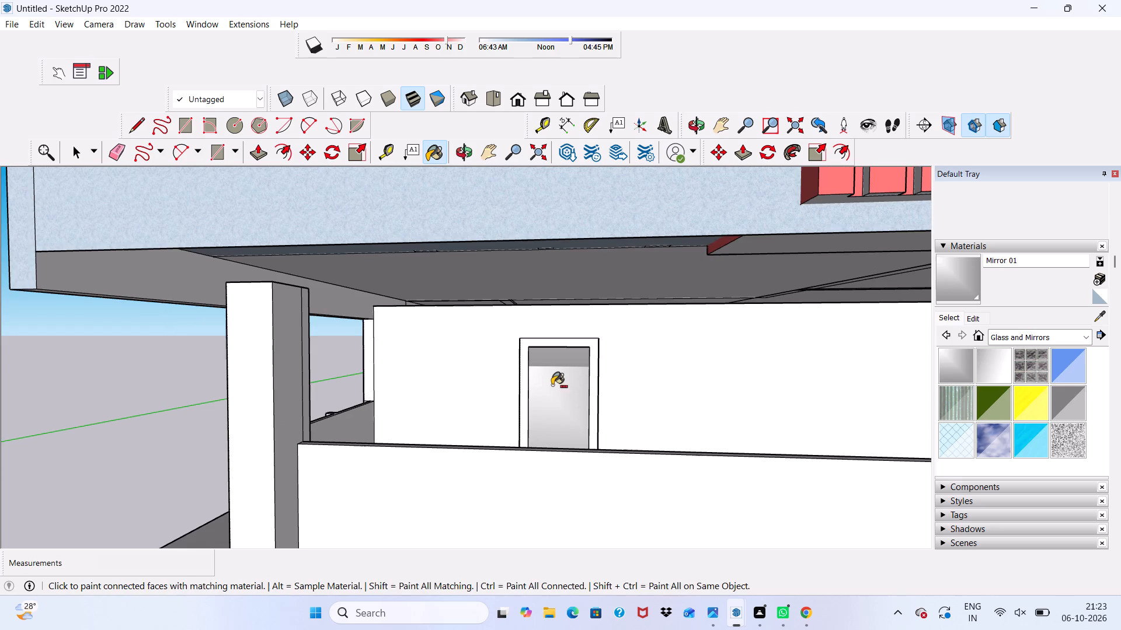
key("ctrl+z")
Paint the panel inside the ground-floor frame with Translucent Glass Tinted.
left_click(1040, 440)
scroll(783, 437, "up", 2)
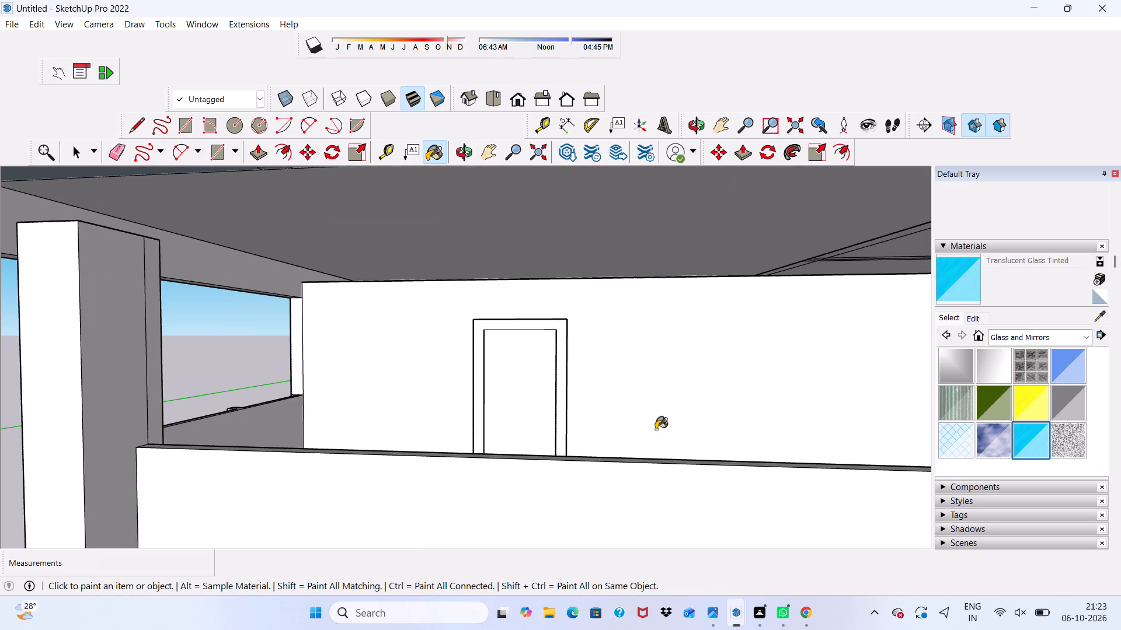
left_click(510, 377)
Paint both panes of the framed balcony window above with Translucent Glass Gray.
scroll(492, 402, "down", 3)
scroll(454, 439, "up", 1)
scroll(454, 439, "down", 8)
middle_click_drag(459, 443, 481, 478)
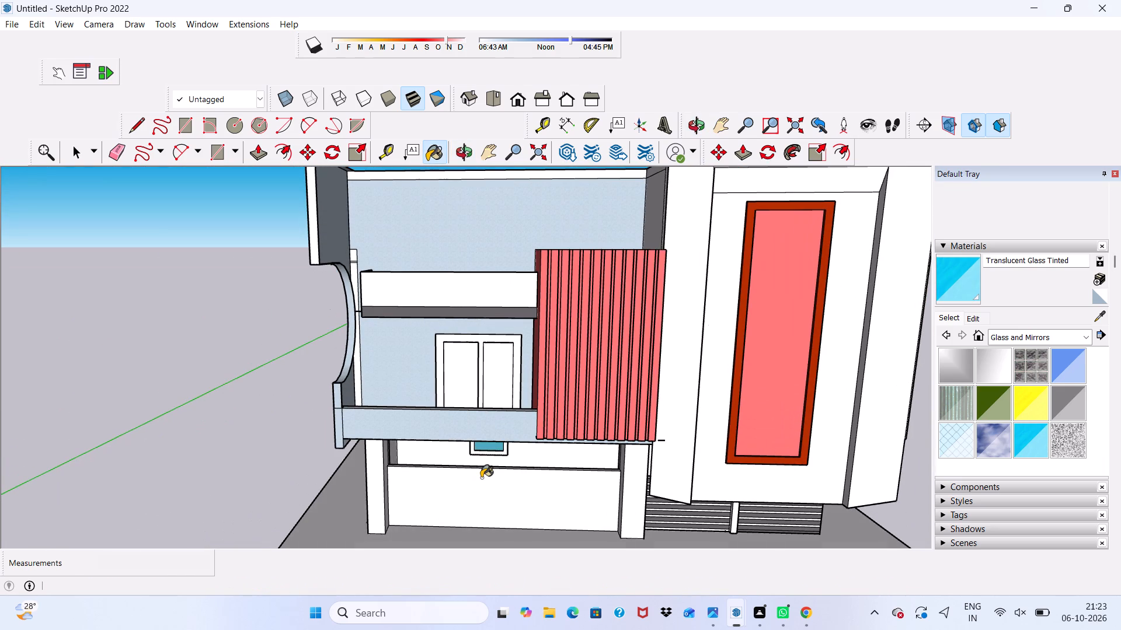
left_click(1071, 407)
scroll(511, 257, "up", 2)
left_click(460, 380)
scroll(489, 371, "up", 2)
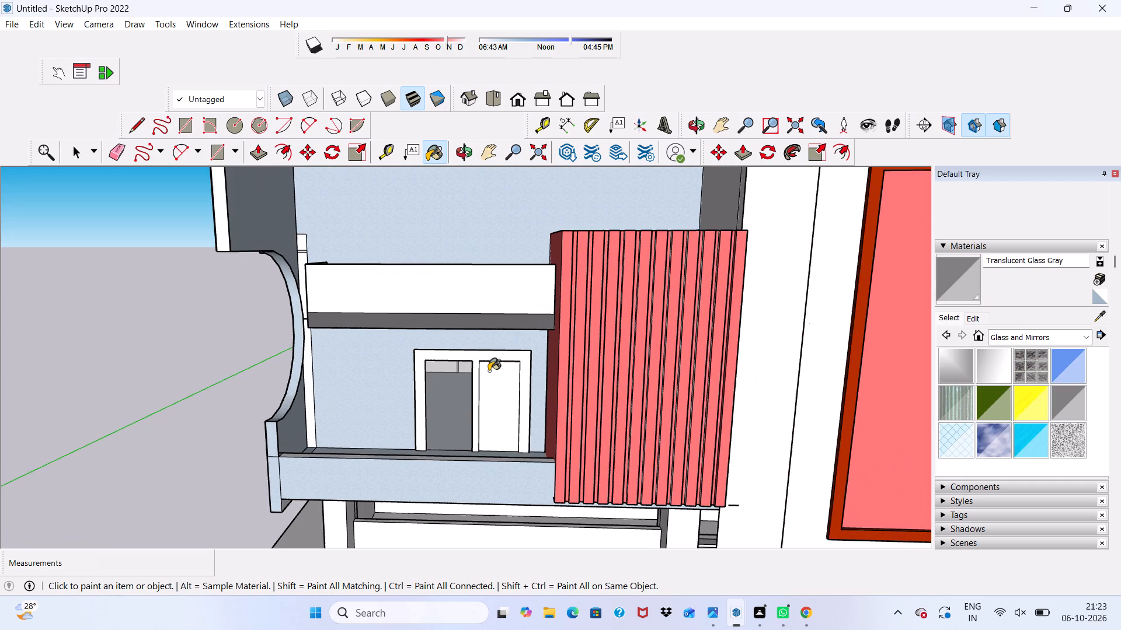
left_click(490, 390)
Paint the front and end faces of the upper balcony's white parapet with Translucent Glass Gray.
scroll(495, 369, "down", 3)
scroll(492, 369, "up", 1)
scroll(461, 336, "down", 3)
middle_click_drag(461, 336, 516, 339)
middle_click(516, 339)
scroll(516, 339, "up", 3)
scroll(516, 339, "down", 8)
scroll(516, 339, "up", 1)
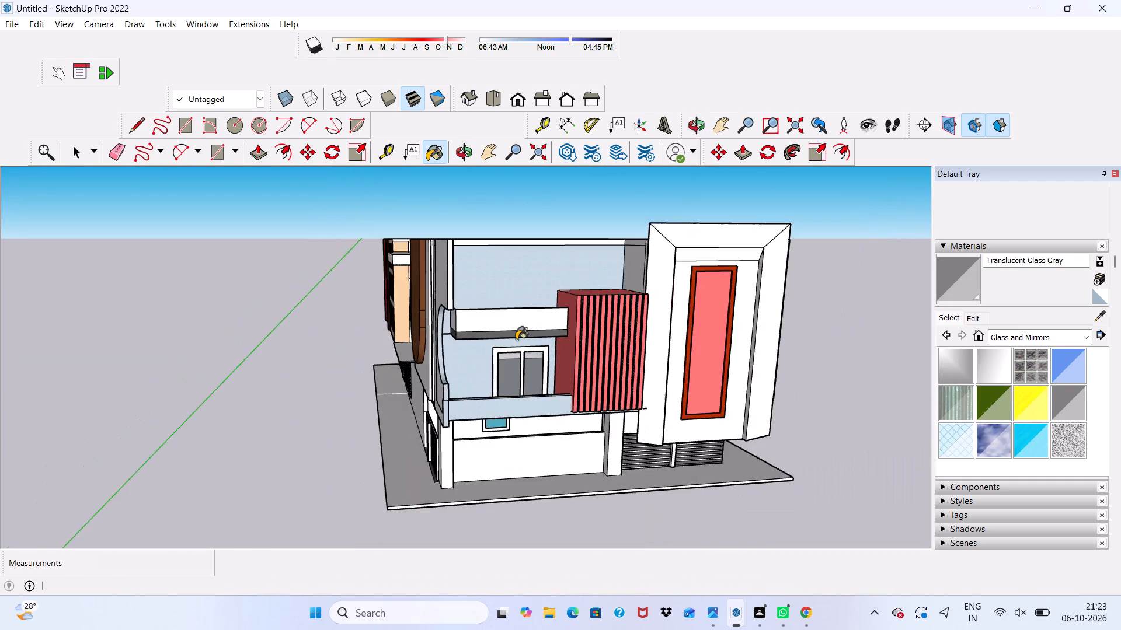
scroll(516, 339, "up", 1)
scroll(516, 339, "down", 1)
scroll(519, 304, "up", 3)
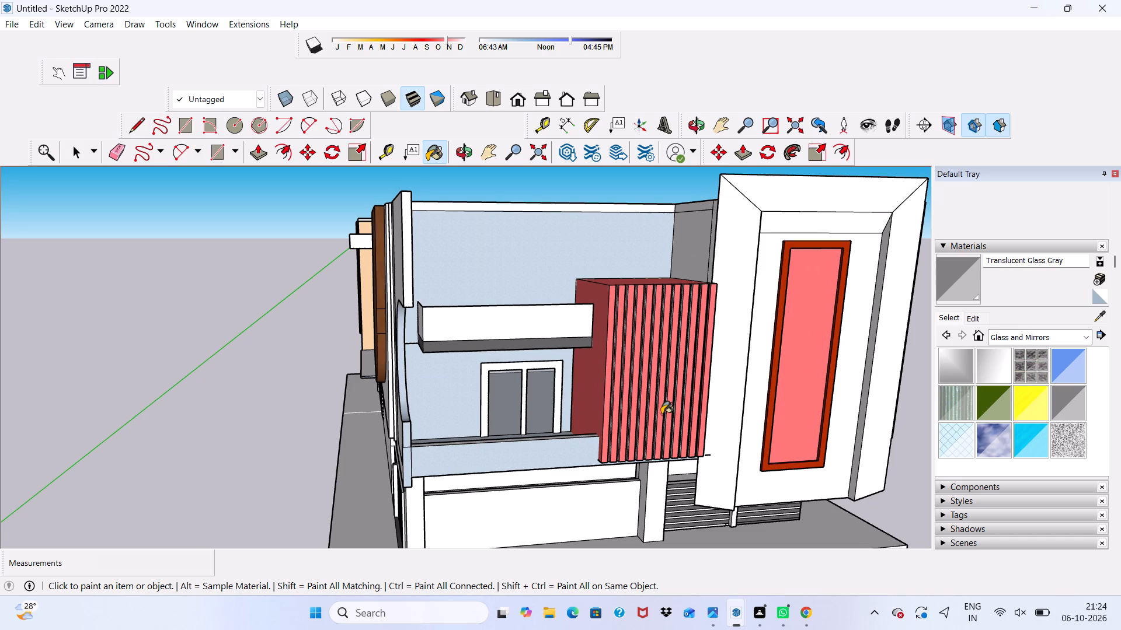
left_click(531, 318)
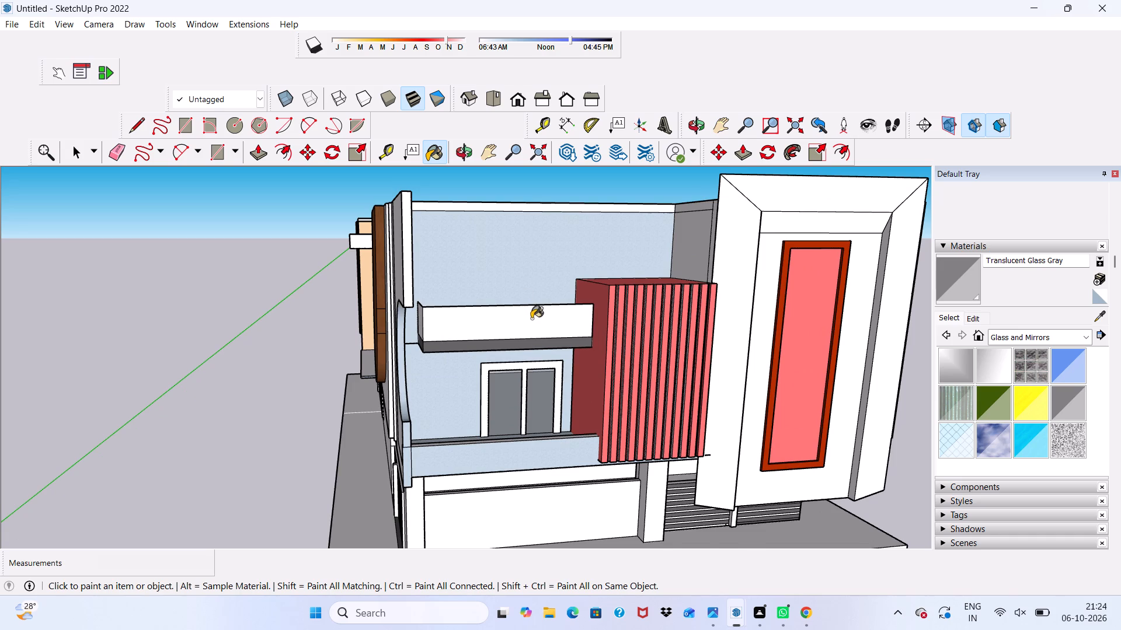
scroll(531, 318, "up", 2)
middle_click_drag(513, 320, 608, 313)
middle_click(608, 312)
scroll(491, 348, "up", 2)
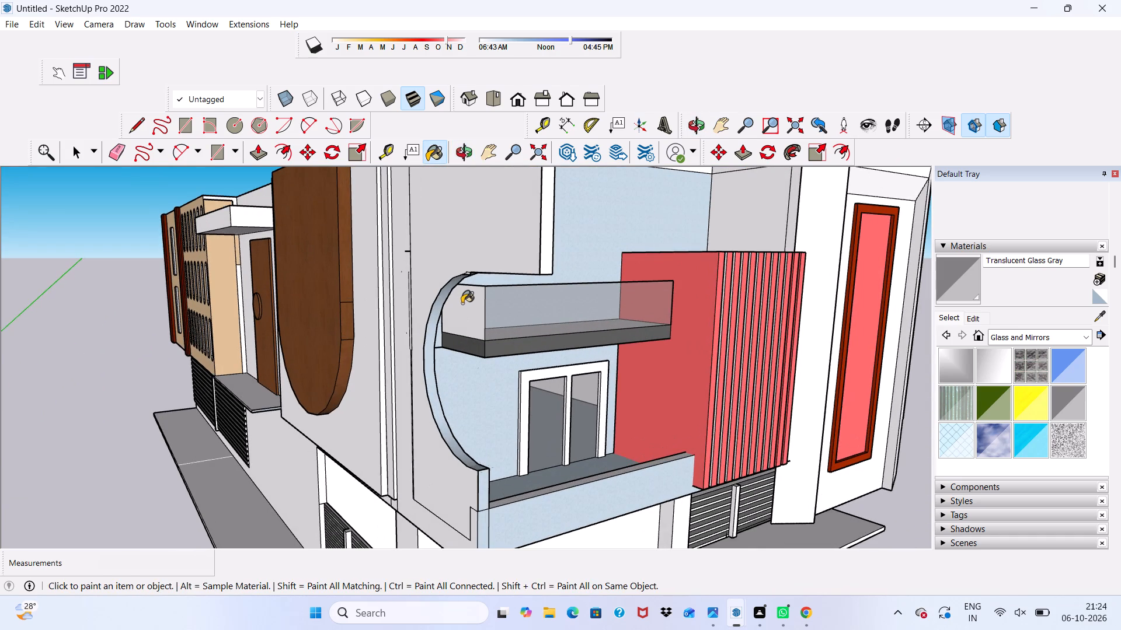
left_click(462, 303)
Examine the glazed balcony facade and the long wood and tan facade from around the building.
scroll(461, 346, "down", 3)
middle_click_drag(476, 352, 349, 319)
middle_click_drag(338, 318, 332, 318)
scroll(579, 386, "down", 3)
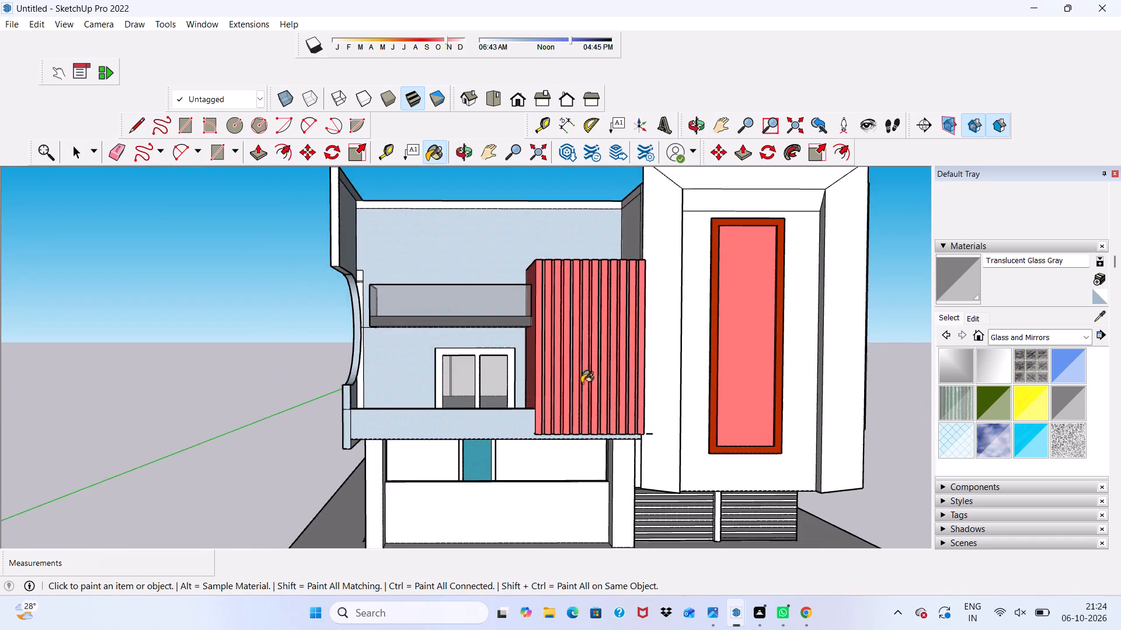
scroll(582, 383, "down", 6)
scroll(523, 336, "up", 1)
middle_click_drag(523, 336, 609, 376)
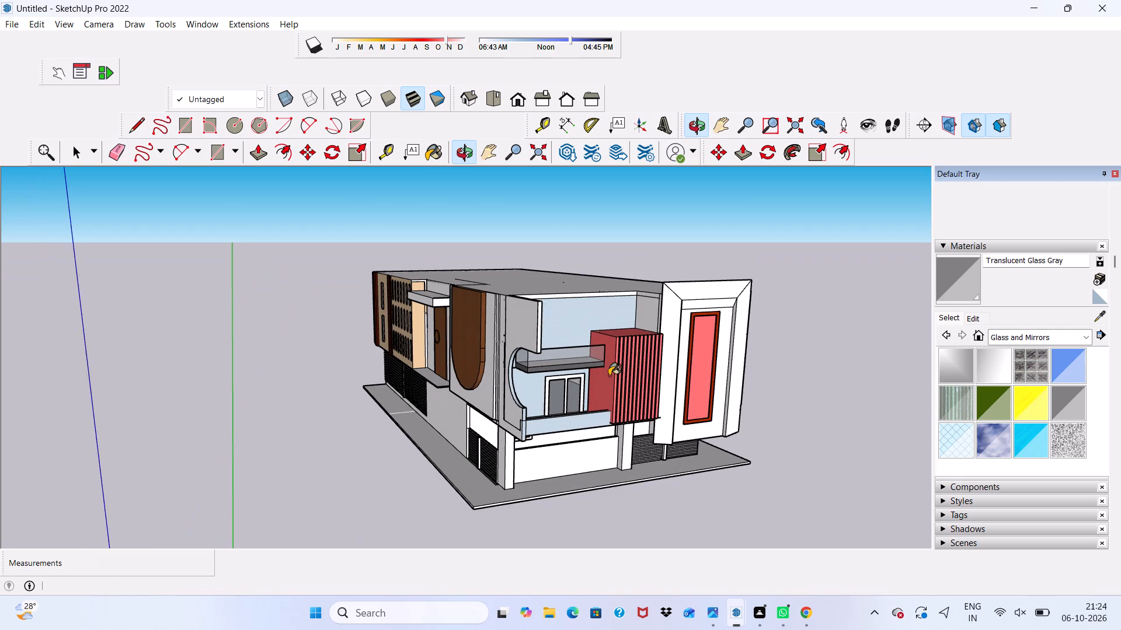
scroll(609, 376, "up", 1)
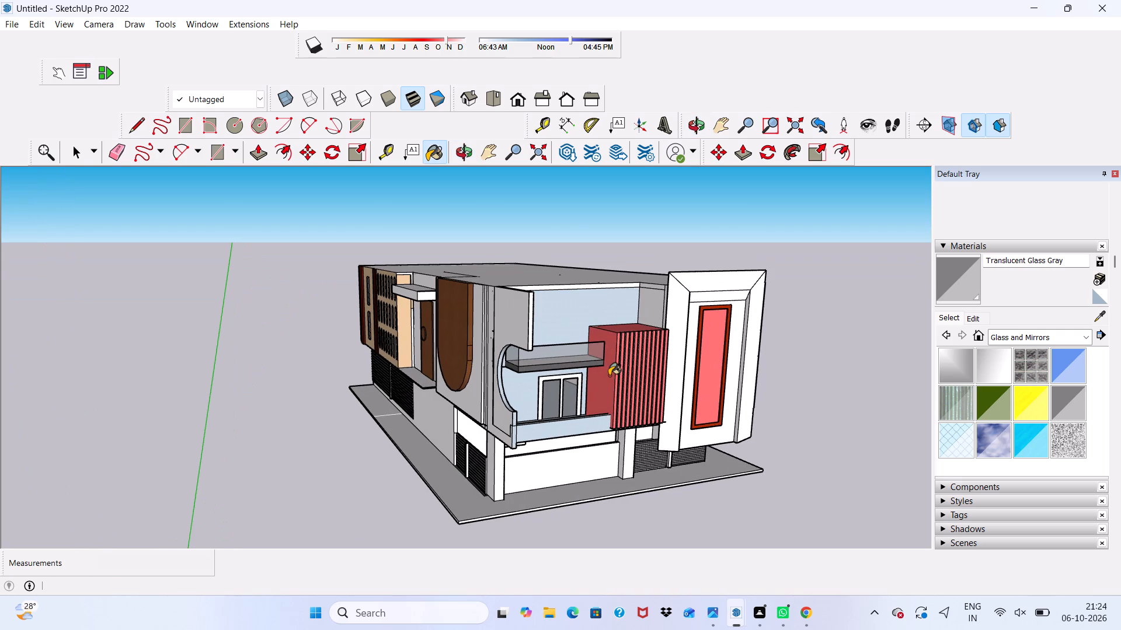
scroll(605, 389, "down", 2)
middle_click_drag(605, 390, 726, 341)
scroll(726, 368, "up", 2)
scroll(438, 302, "up", 2)
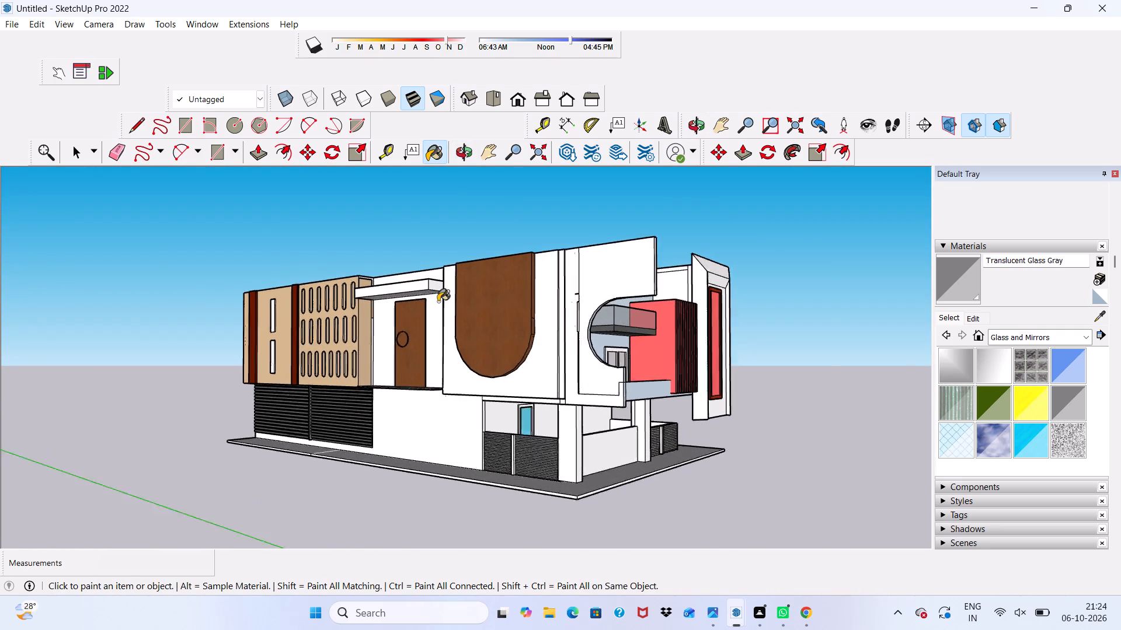
scroll(438, 302, "up", 6)
scroll(429, 314, "down", 1)
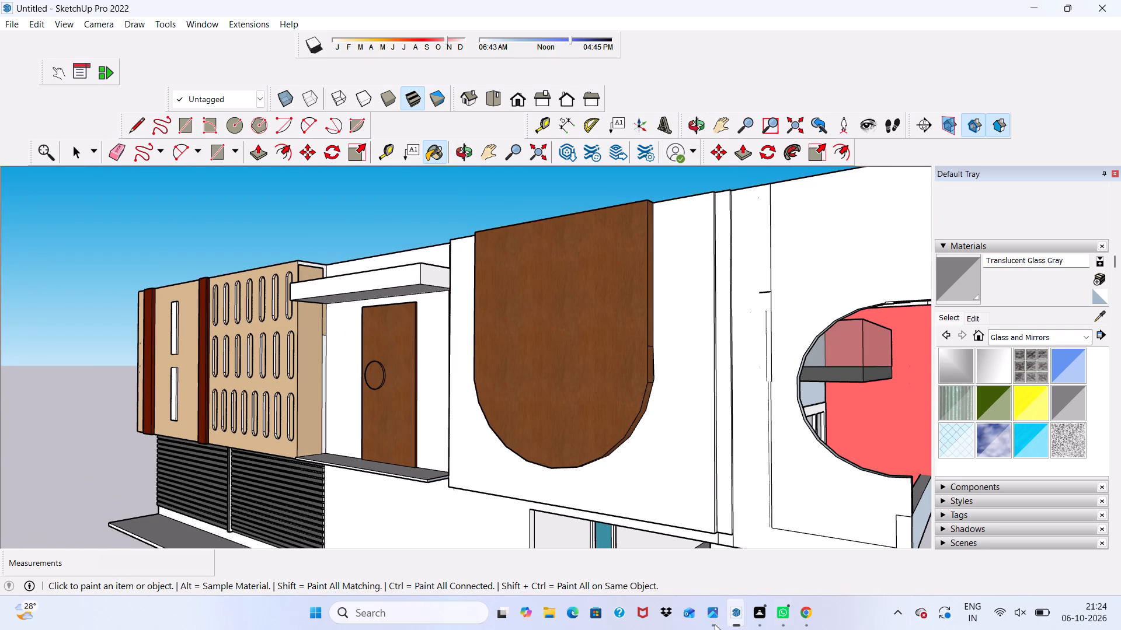
scroll(741, 597, "up", 6)
scroll(790, 622, "up", 5)
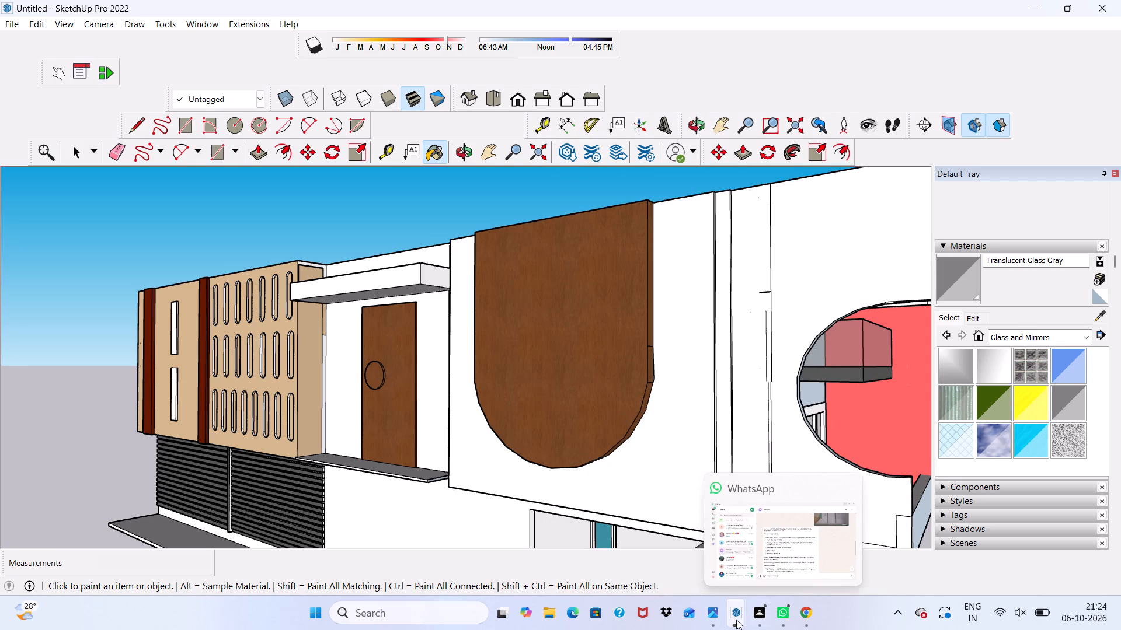
key("space")
scroll(113, 303, "down", 8)
middle_click_drag(254, 296, 31, 335)
middle_click(31, 335)
scroll(183, 345, "up", 2)
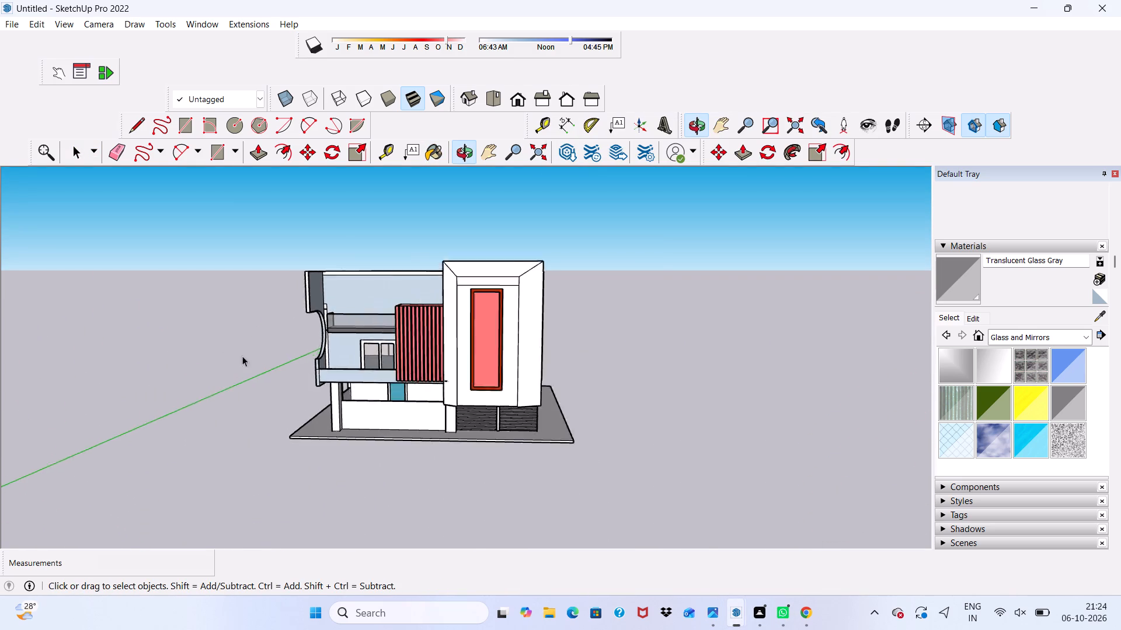
scroll(242, 356, "up", 3)
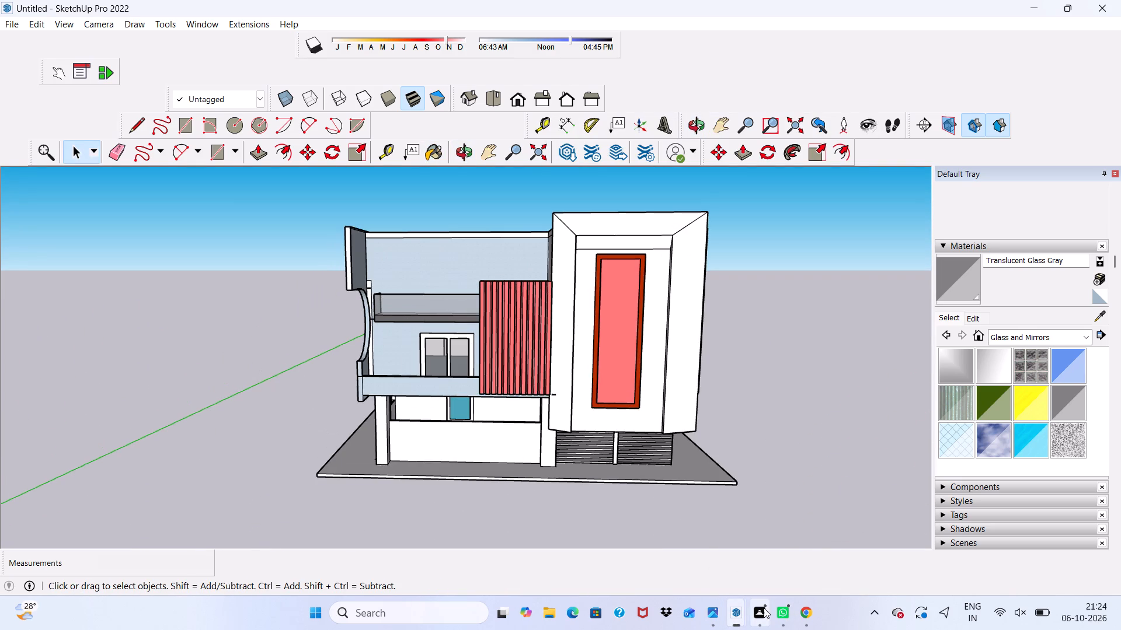
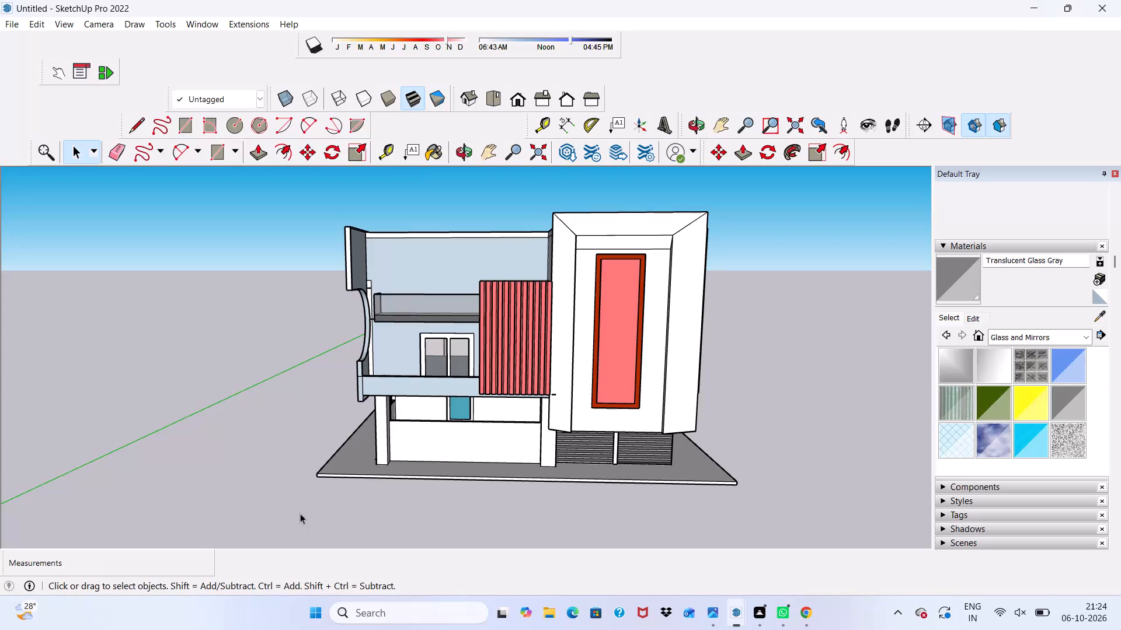
Examine the upper balcony's slab and glass railing from the front, below and the side by the curved wall.
scroll(300, 513, "down", 5)
scroll(363, 348, "up", 2)
scroll(363, 348, "down", 4)
middle_click_drag(393, 359, 427, 328)
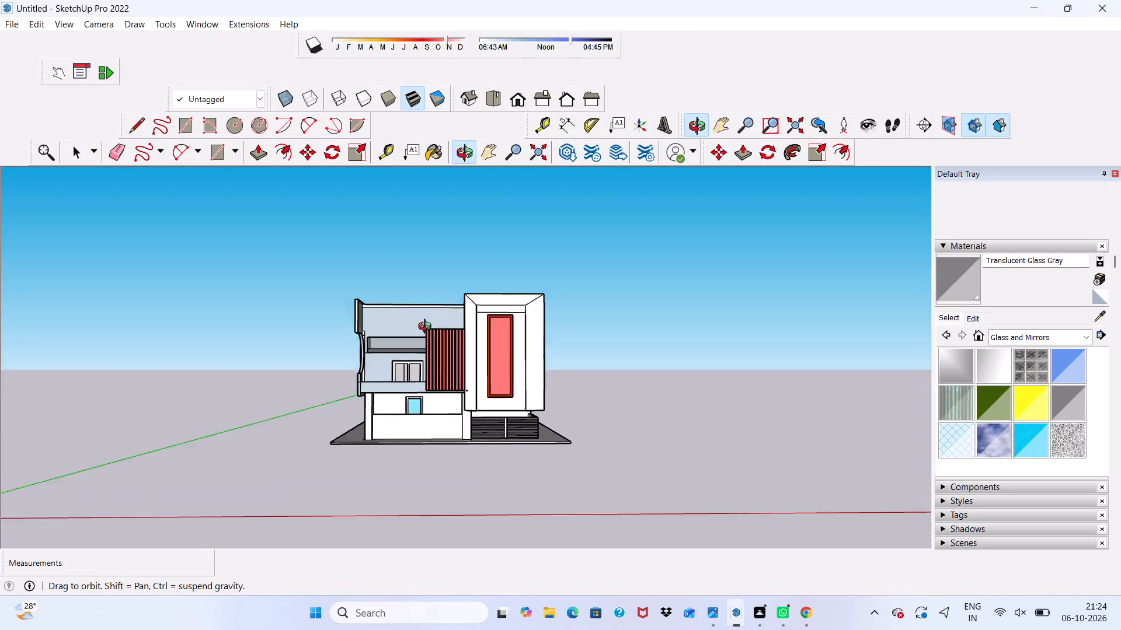
middle_click_drag(427, 328, 451, 378)
scroll(443, 357, "up", 13)
scroll(427, 345, "up", 13)
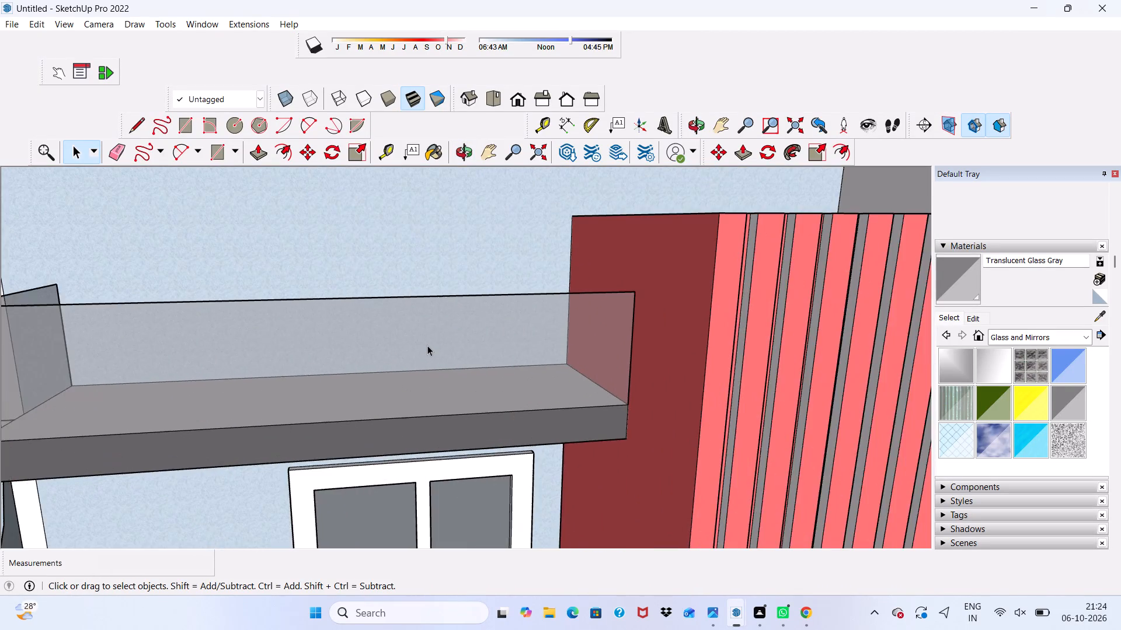
scroll(427, 345, "up", 8)
scroll(427, 345, "down", 8)
middle_click_drag(558, 348, 545, 331)
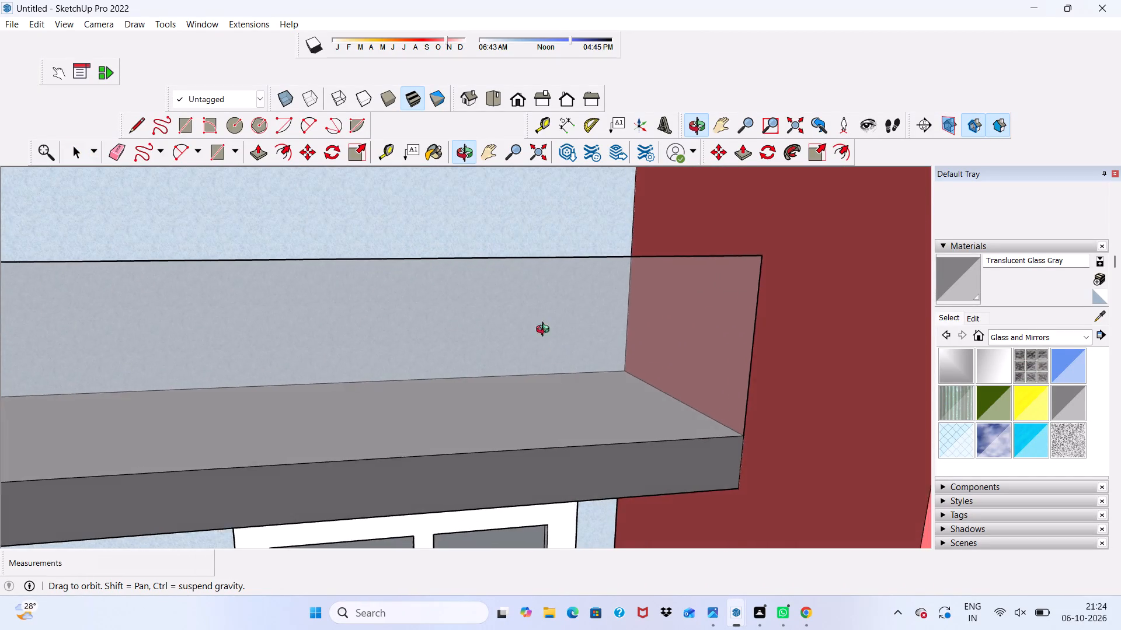
middle_click_drag(545, 331, 523, 251)
scroll(531, 244, "down", 11)
middle_click_drag(496, 332, 508, 322)
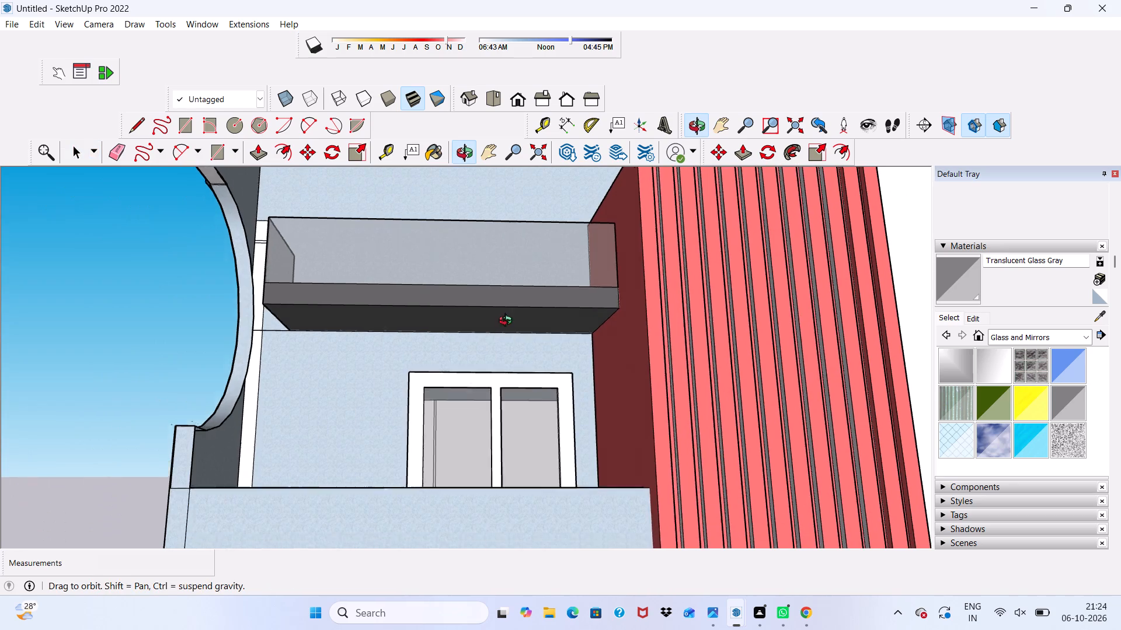
middle_click_drag(508, 322, 553, 365)
scroll(431, 388, "up", 4)
scroll(396, 386, "down", 1)
middle_click_drag(396, 386, 409, 380)
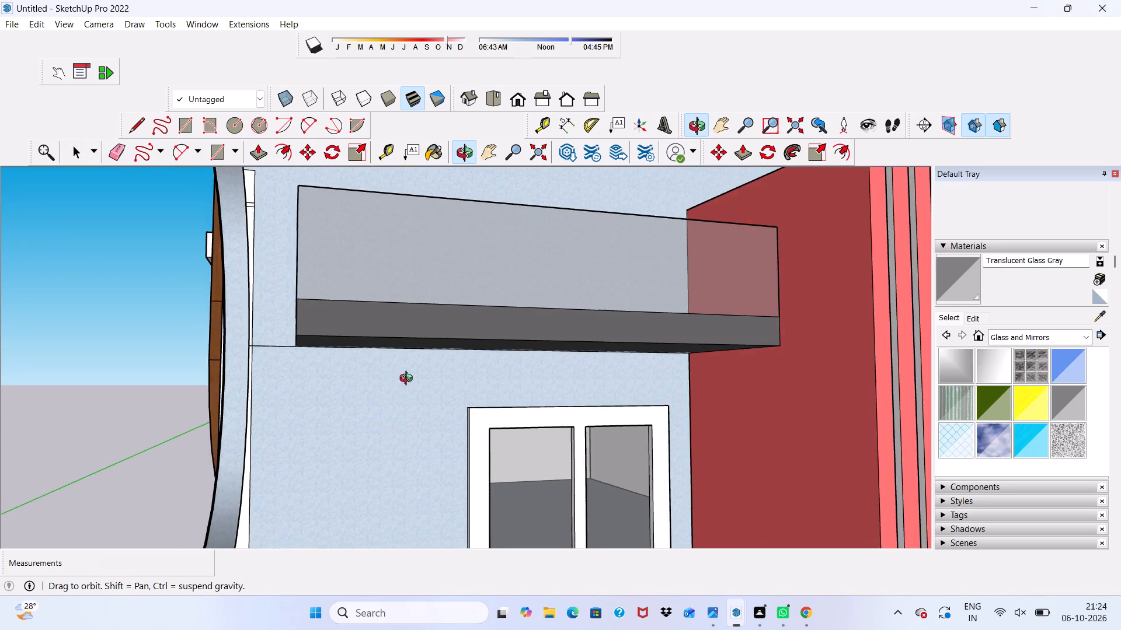
middle_click_drag(409, 380, 600, 369)
scroll(600, 369, "up", 2)
scroll(600, 369, "down", 4)
scroll(469, 404, "up", 5)
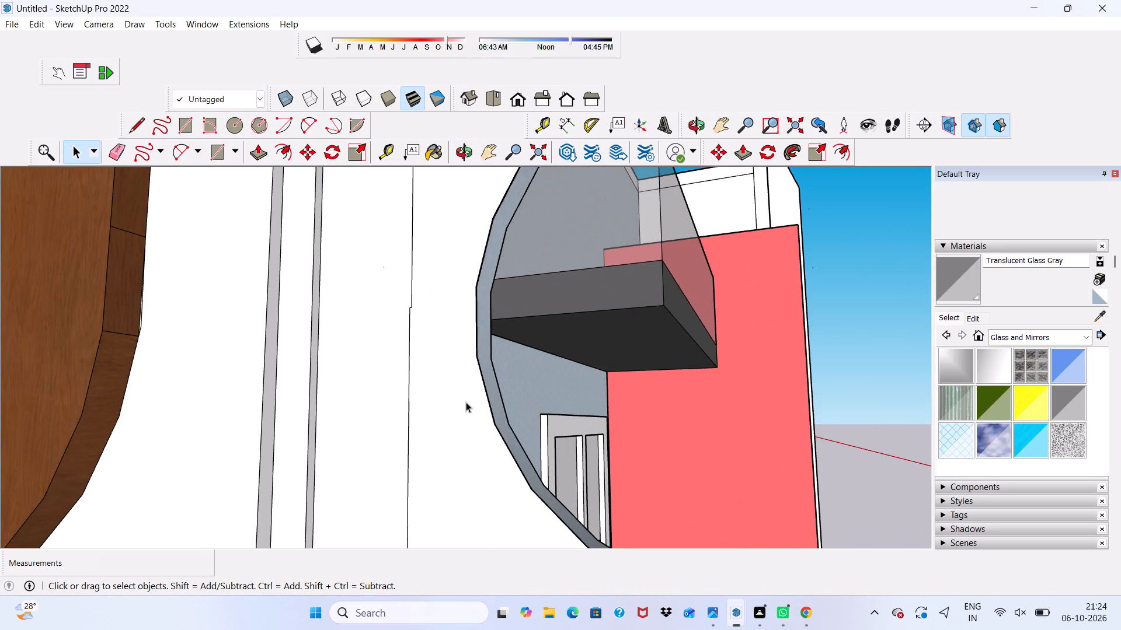
scroll(722, 561, "up", 4)
scroll(764, 614, "up", 4)
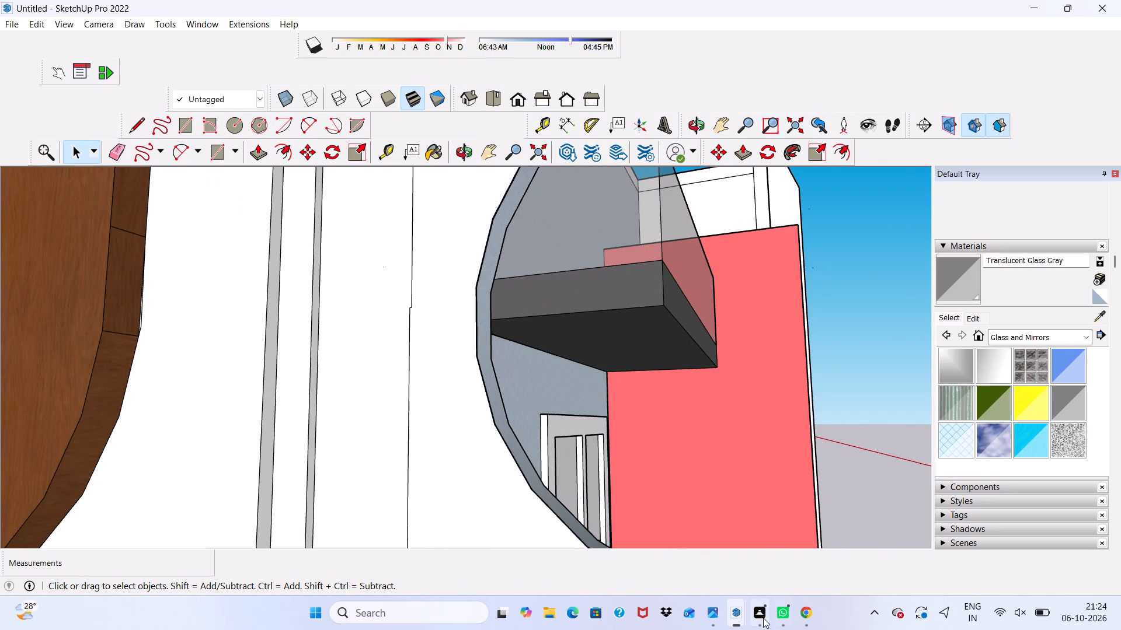
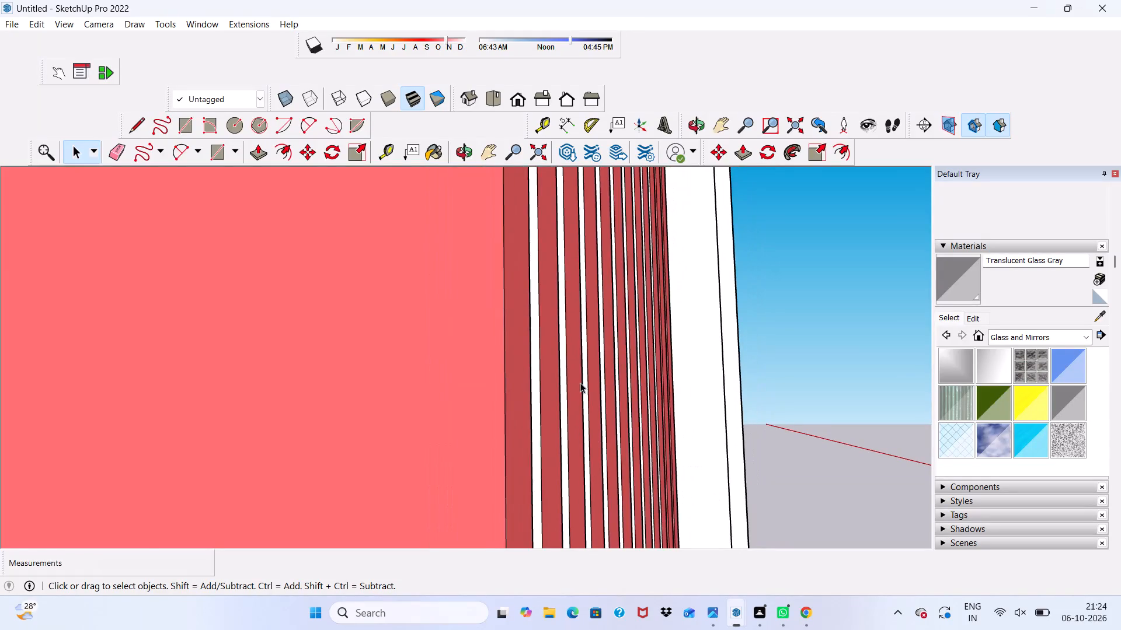
Draw a thin rectangle, 21' 7" by 2 9/16", along the front edge of the balcony slab by the wooden door.
scroll(638, 520, "up", 4)
scroll(516, 501, "down", 3)
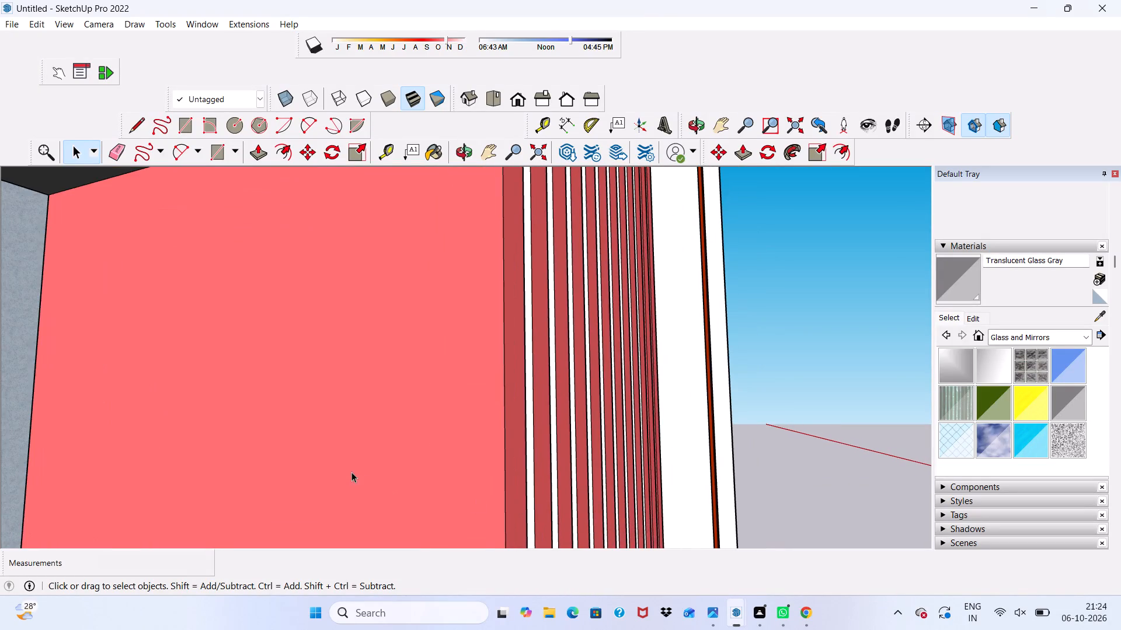
scroll(230, 491, "down", 4)
scroll(65, 423, "up", 1)
scroll(63, 421, "down", 4)
middle_click_drag(88, 412, 233, 414)
scroll(202, 414, "down", 5)
scroll(273, 370, "up", 1)
scroll(277, 374, "down", 14)
scroll(336, 336, "down", 4)
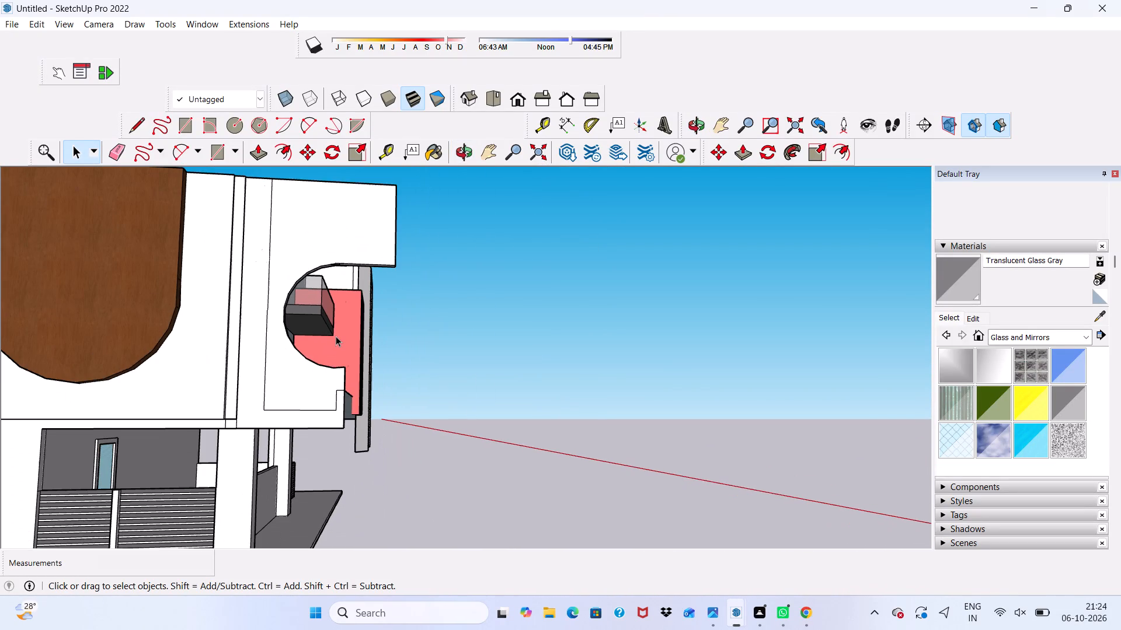
middle_click_drag(336, 336, 264, 397)
scroll(256, 376, "down", 7)
scroll(291, 460, "up", 2)
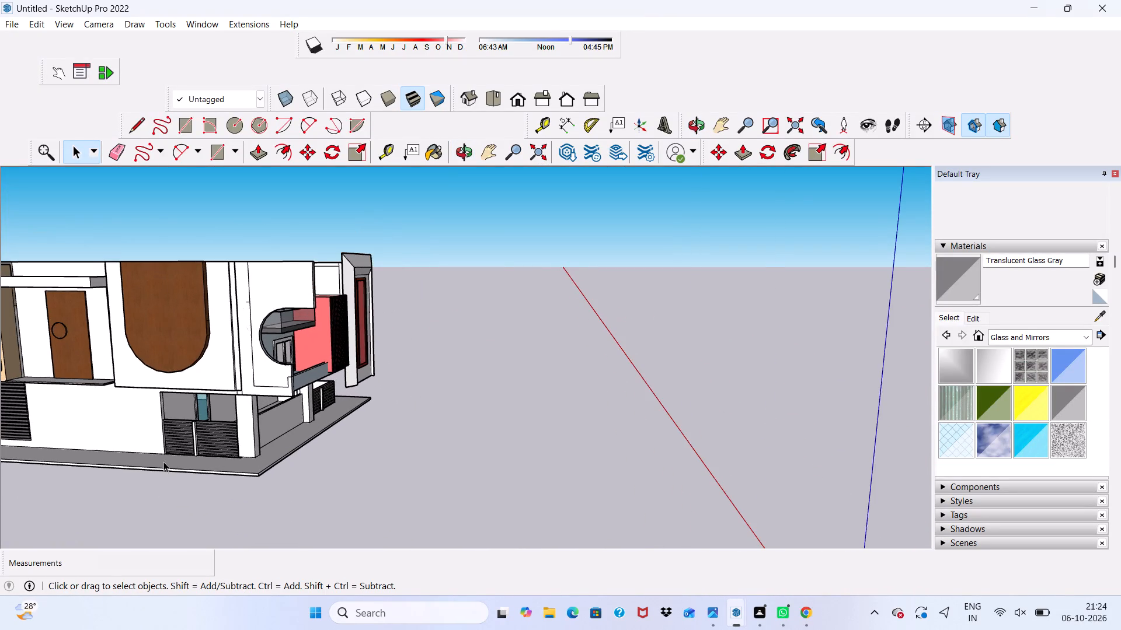
scroll(130, 393, "down", 2)
scroll(130, 393, "up", 1)
scroll(133, 393, "down", 5)
scroll(0, 377, "up", 11)
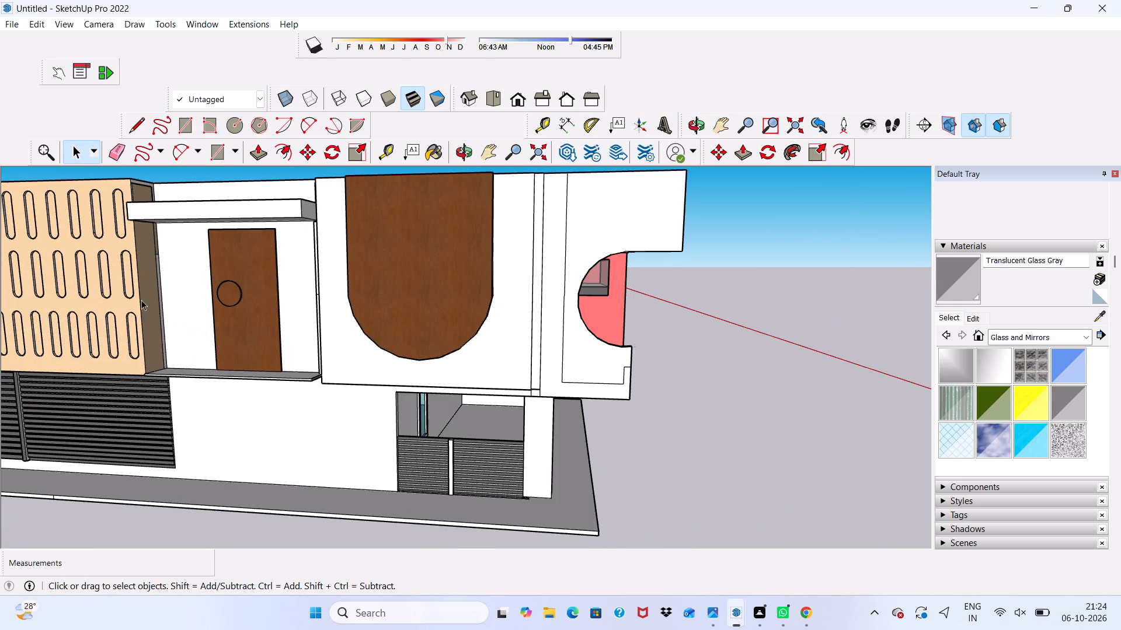
left_click(180, 129)
scroll(184, 314, "up", 5)
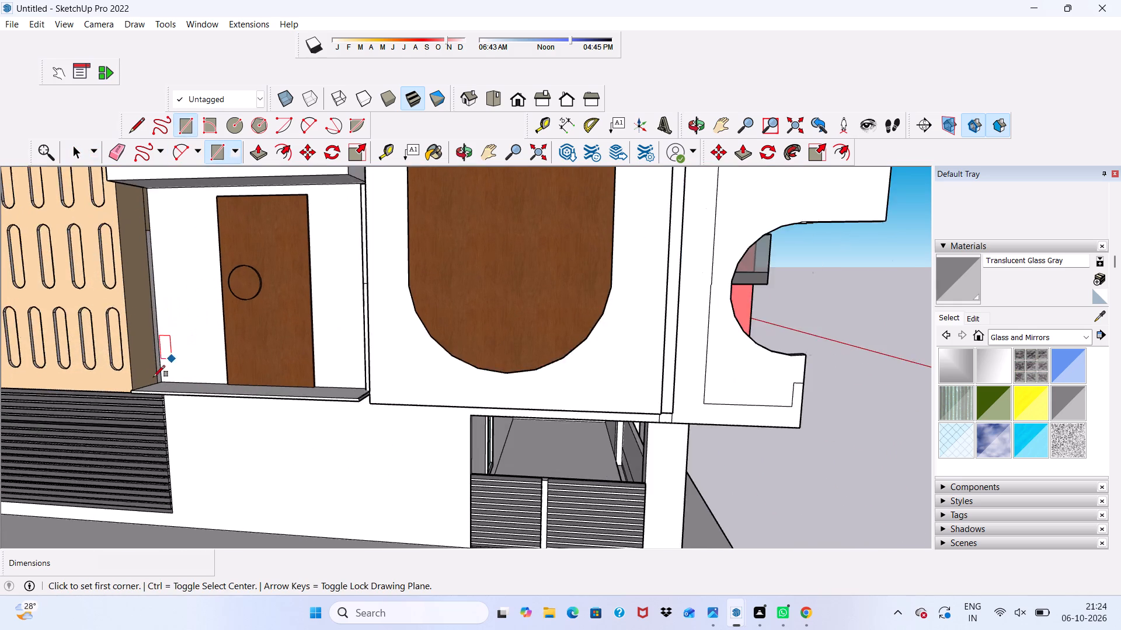
scroll(154, 377, "up", 1)
left_click(125, 398)
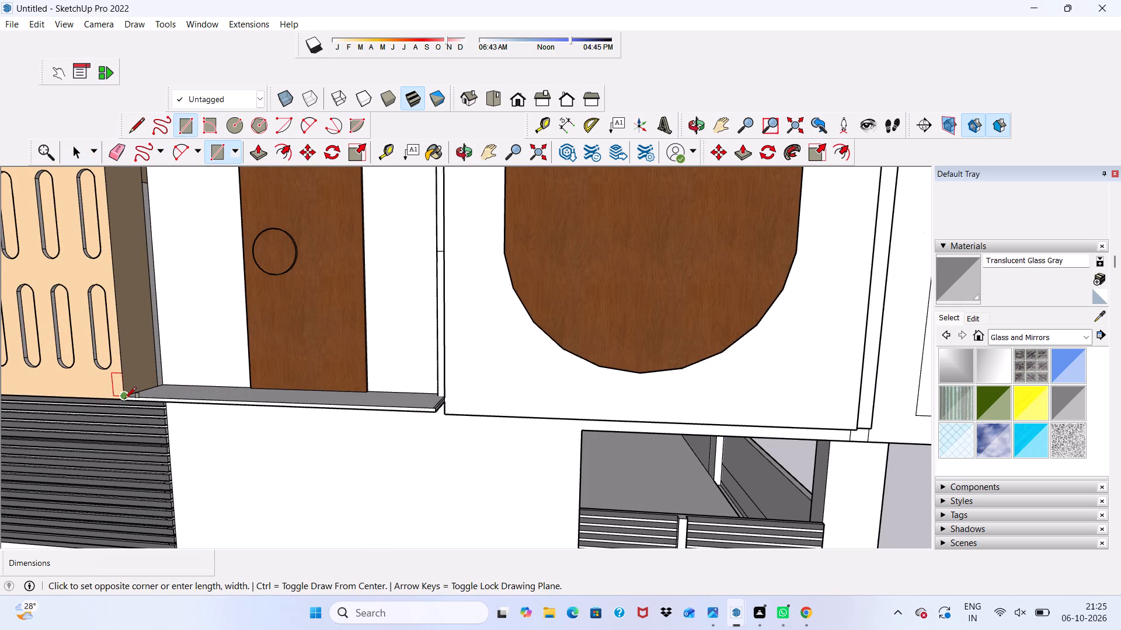
scroll(357, 368, "up", 2)
scroll(414, 401, "up", 3)
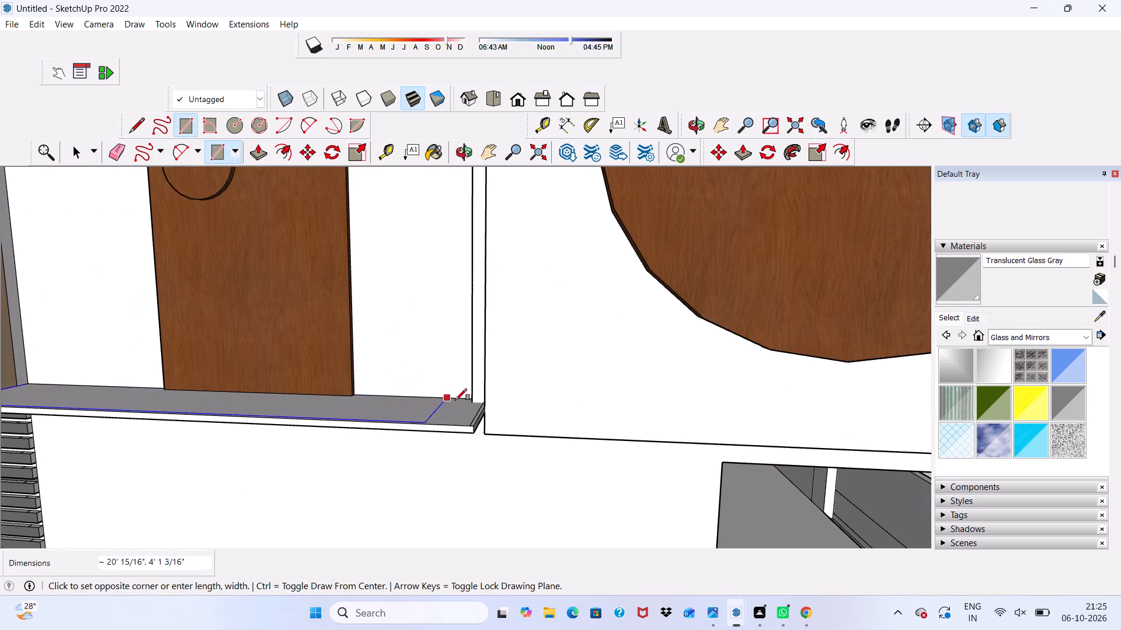
scroll(469, 400, "up", 2)
scroll(480, 383, "down", 6)
scroll(480, 384, "up", 3)
scroll(480, 384, "down", 8)
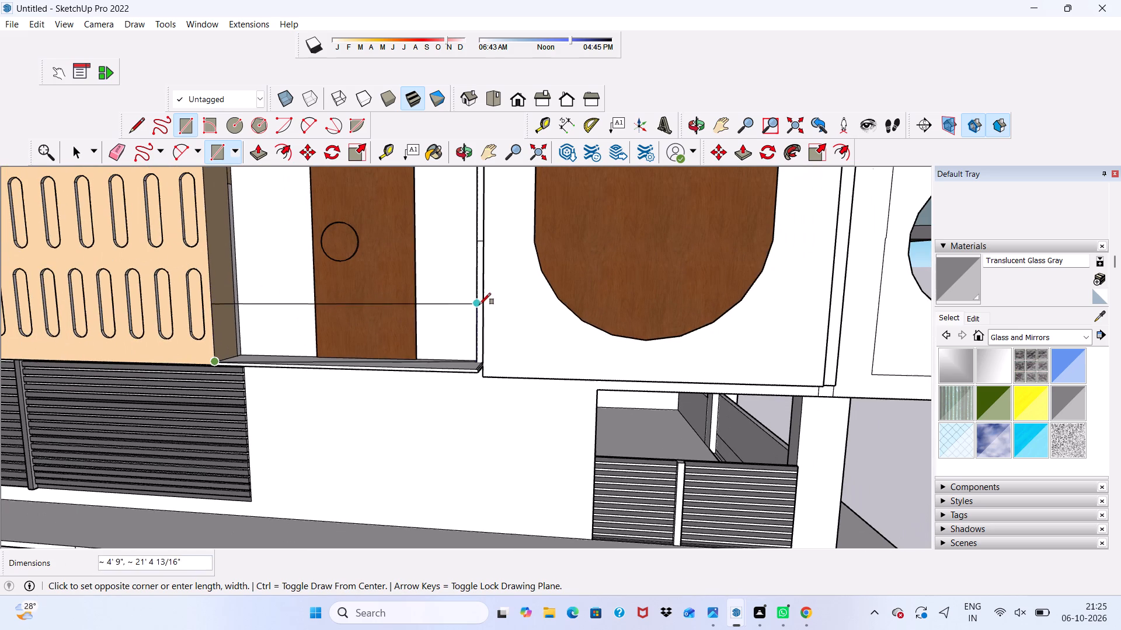
left_click(475, 375)
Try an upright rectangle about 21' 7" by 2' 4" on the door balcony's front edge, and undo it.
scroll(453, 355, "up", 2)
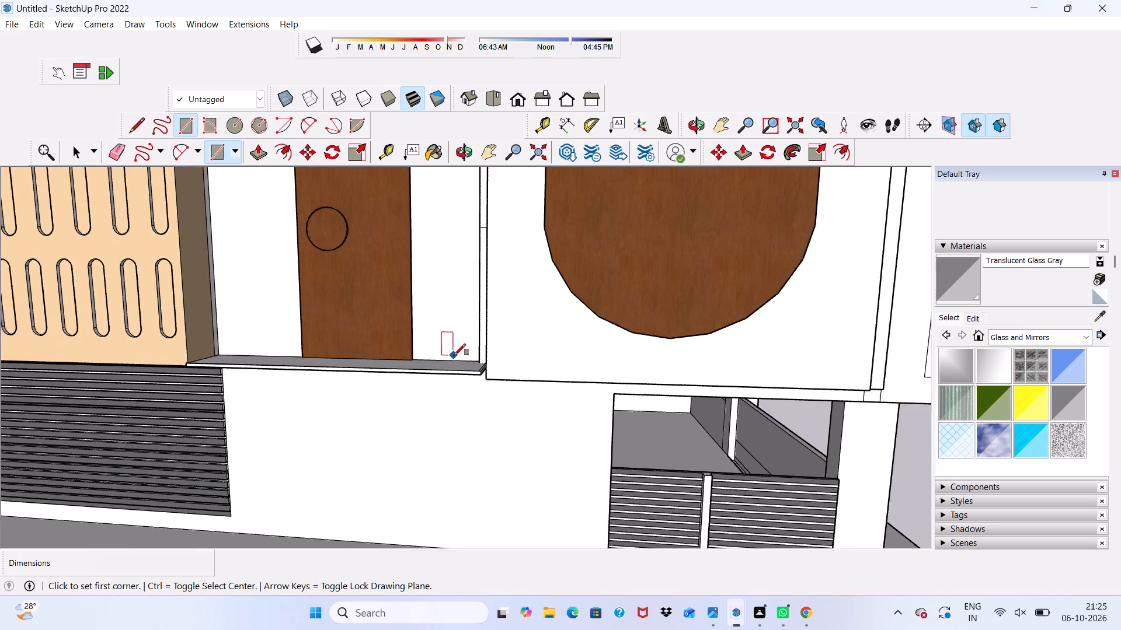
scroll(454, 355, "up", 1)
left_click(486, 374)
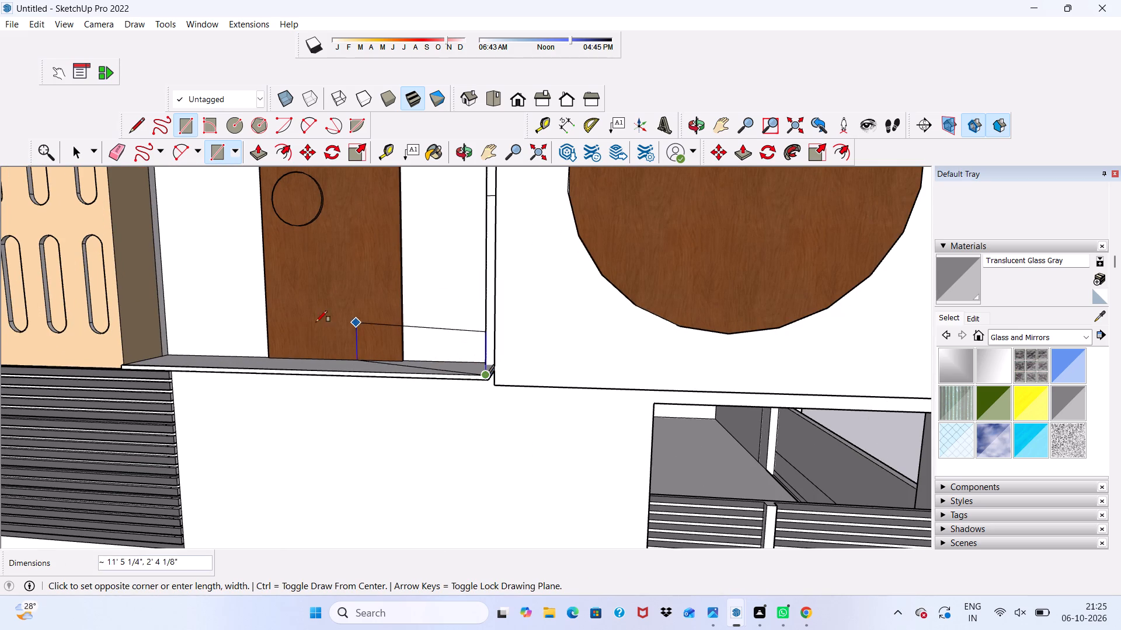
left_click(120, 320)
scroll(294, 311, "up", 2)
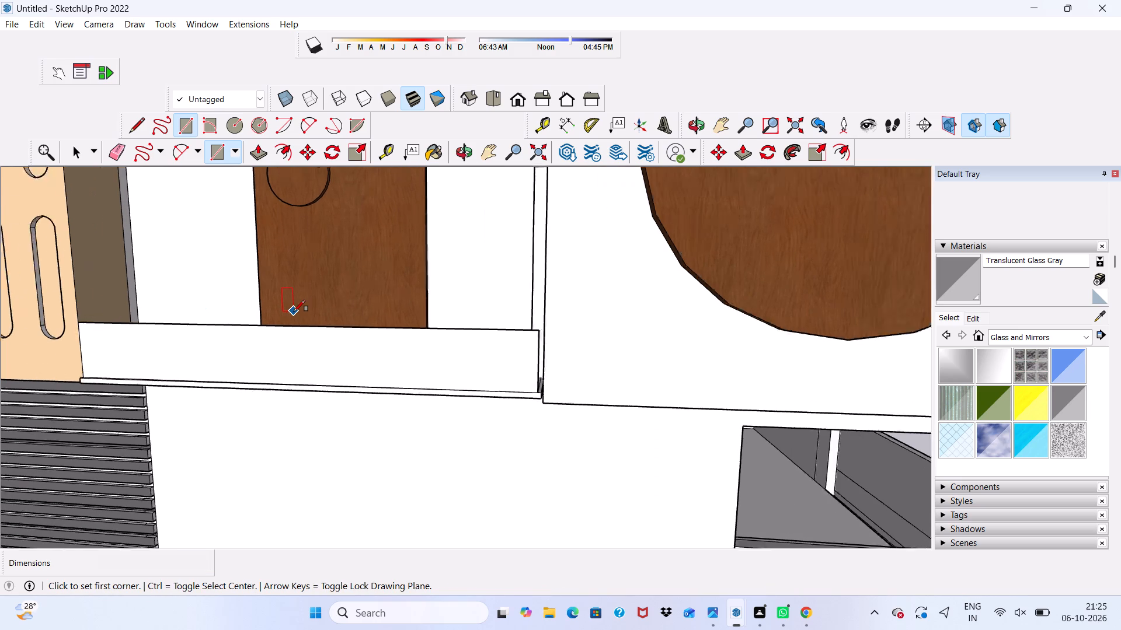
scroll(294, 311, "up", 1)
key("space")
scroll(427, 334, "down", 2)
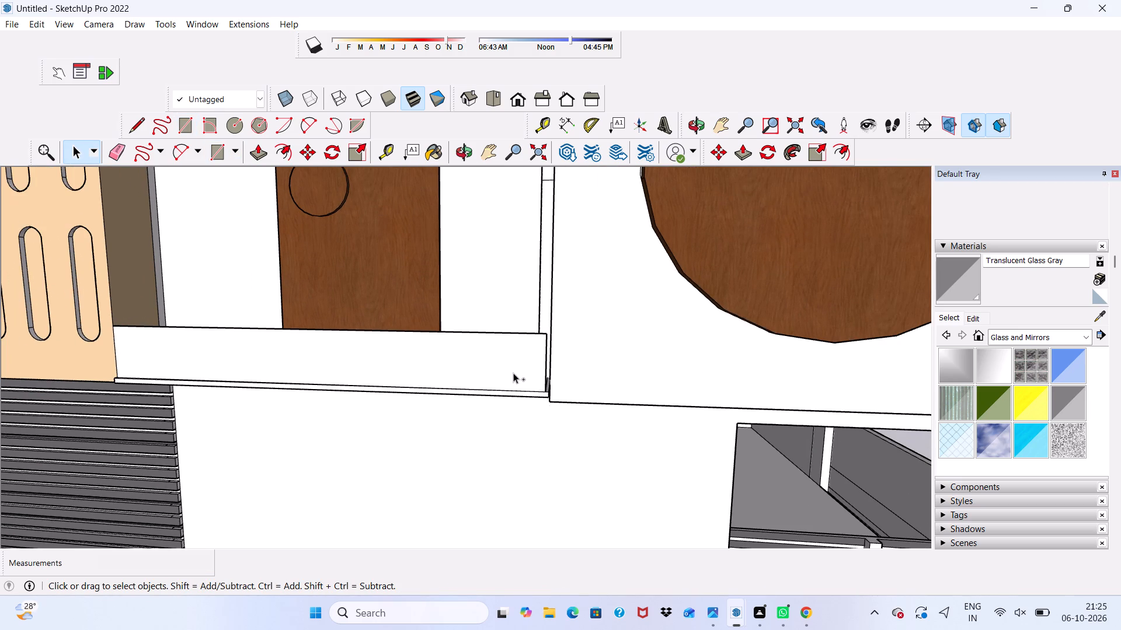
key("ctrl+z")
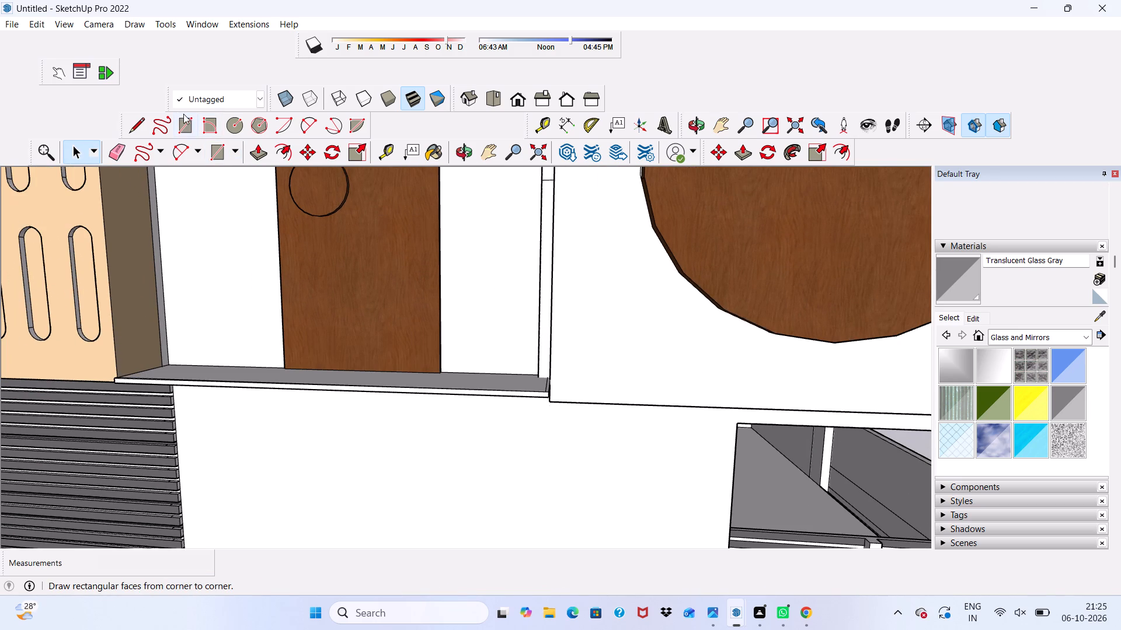
Draw an upright railing panel about 21' 7" by 4' 8" along the door balcony's front edge.
left_click(183, 114)
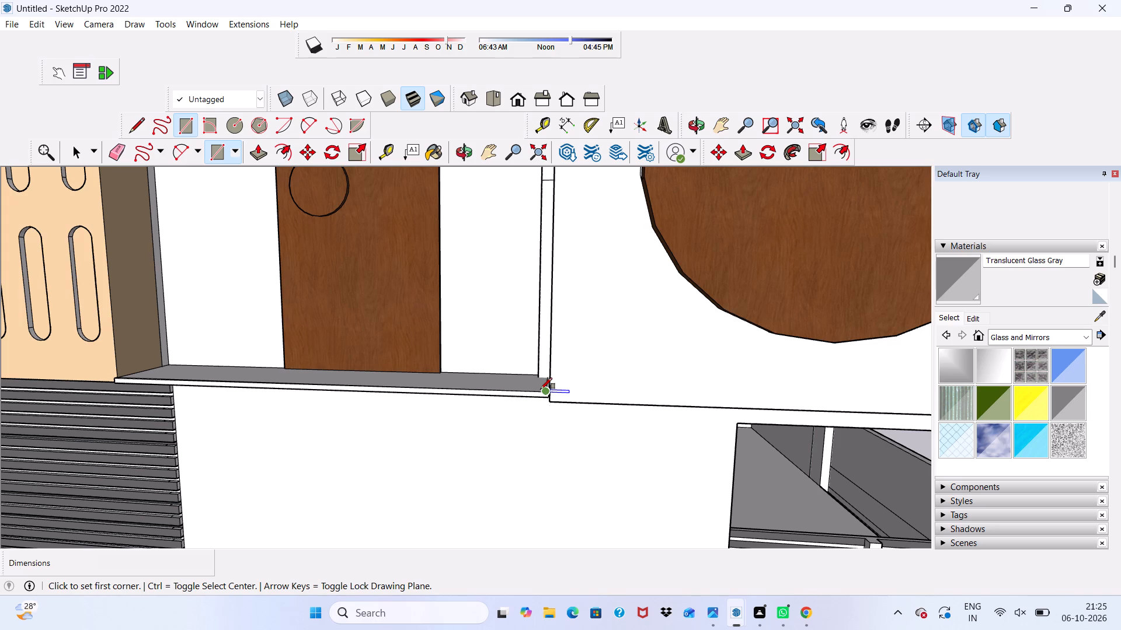
left_click(541, 390)
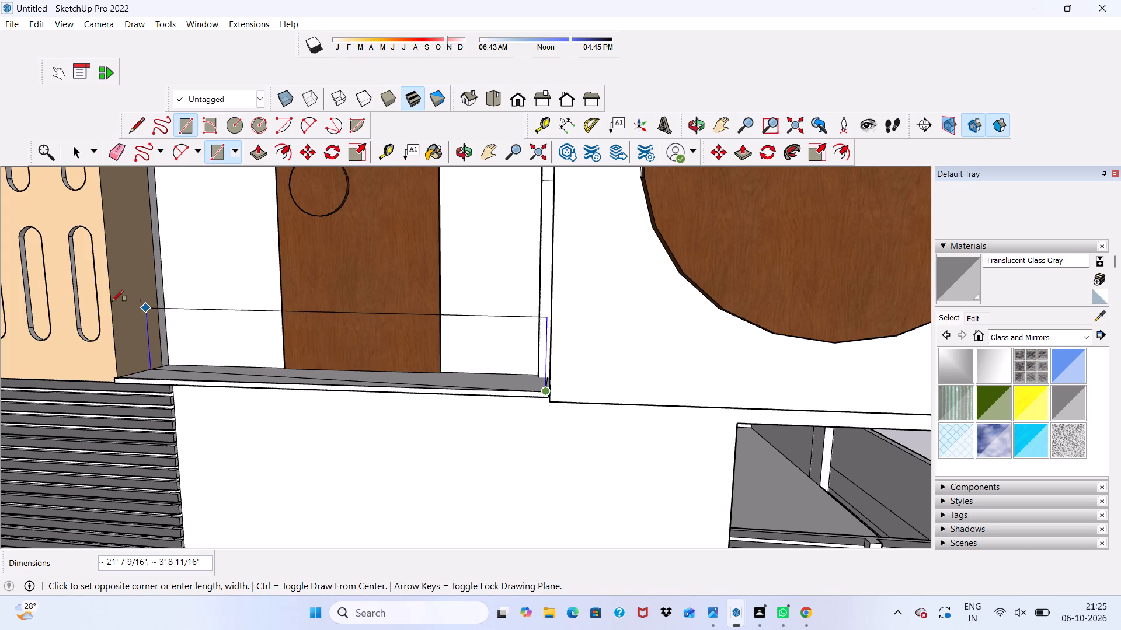
left_click(113, 285)
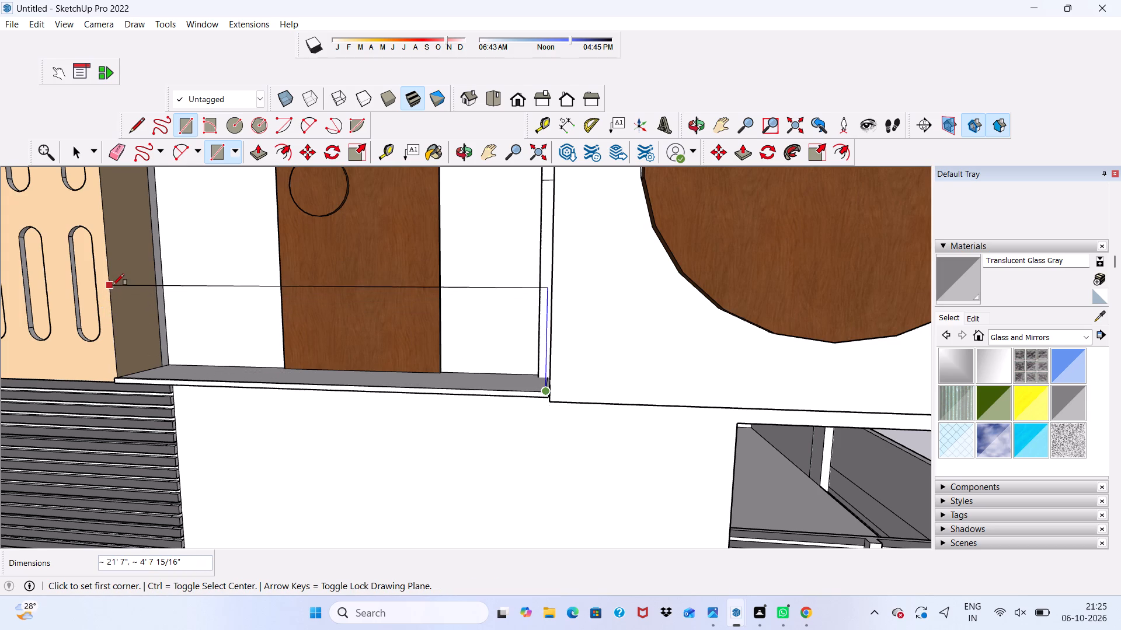
key("space")
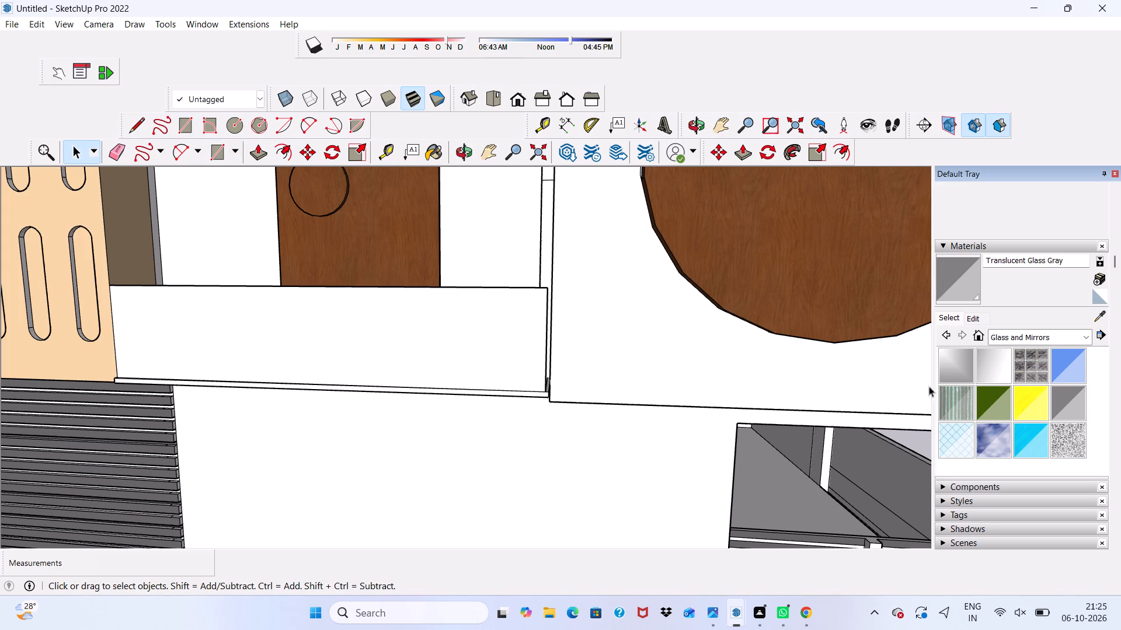
Paint the door balcony's railing panel with Translucent Glass Gray.
left_click(1063, 401)
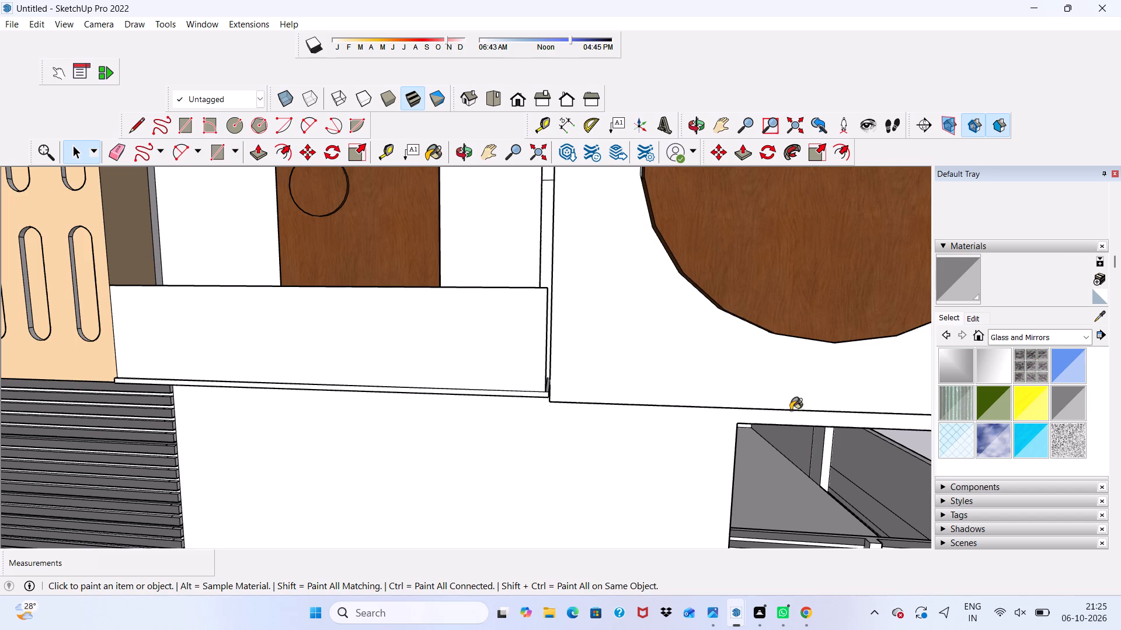
left_click(419, 323)
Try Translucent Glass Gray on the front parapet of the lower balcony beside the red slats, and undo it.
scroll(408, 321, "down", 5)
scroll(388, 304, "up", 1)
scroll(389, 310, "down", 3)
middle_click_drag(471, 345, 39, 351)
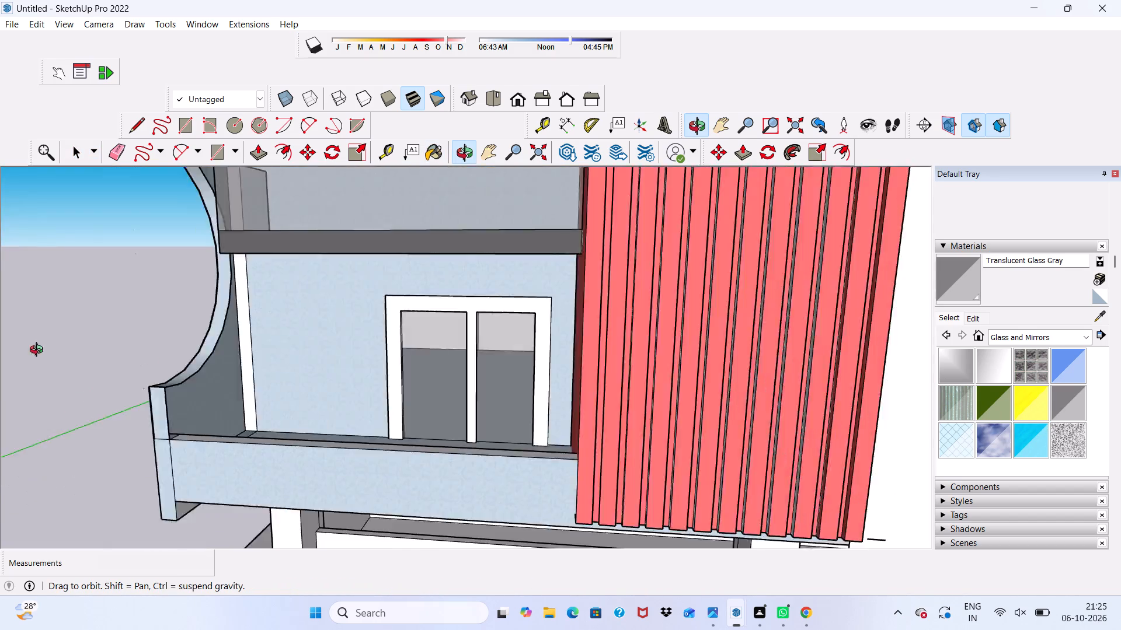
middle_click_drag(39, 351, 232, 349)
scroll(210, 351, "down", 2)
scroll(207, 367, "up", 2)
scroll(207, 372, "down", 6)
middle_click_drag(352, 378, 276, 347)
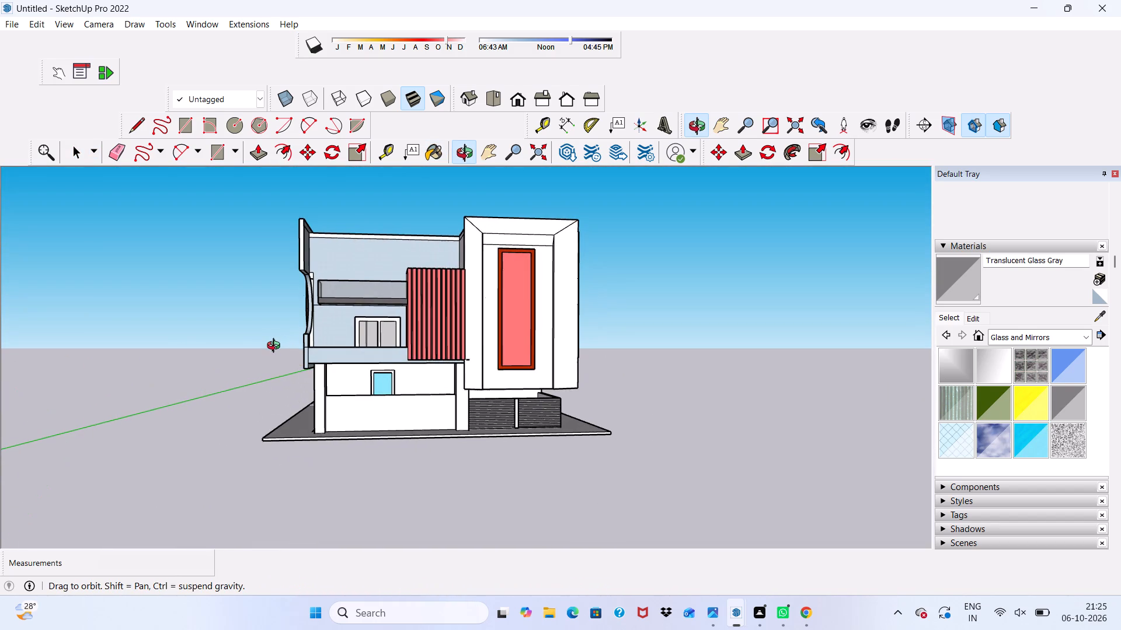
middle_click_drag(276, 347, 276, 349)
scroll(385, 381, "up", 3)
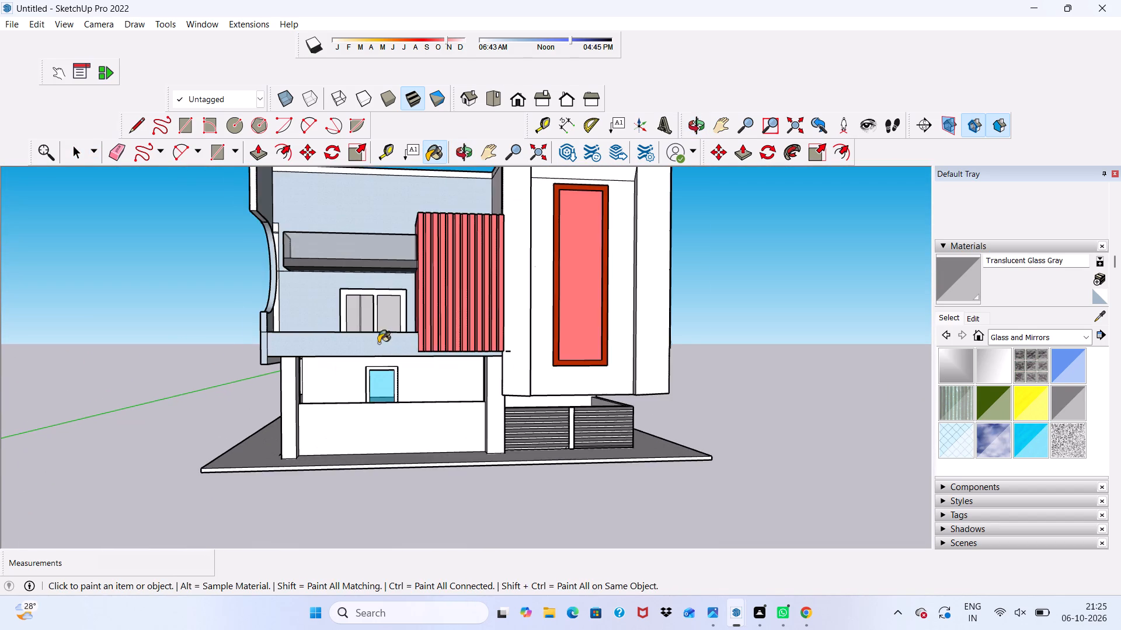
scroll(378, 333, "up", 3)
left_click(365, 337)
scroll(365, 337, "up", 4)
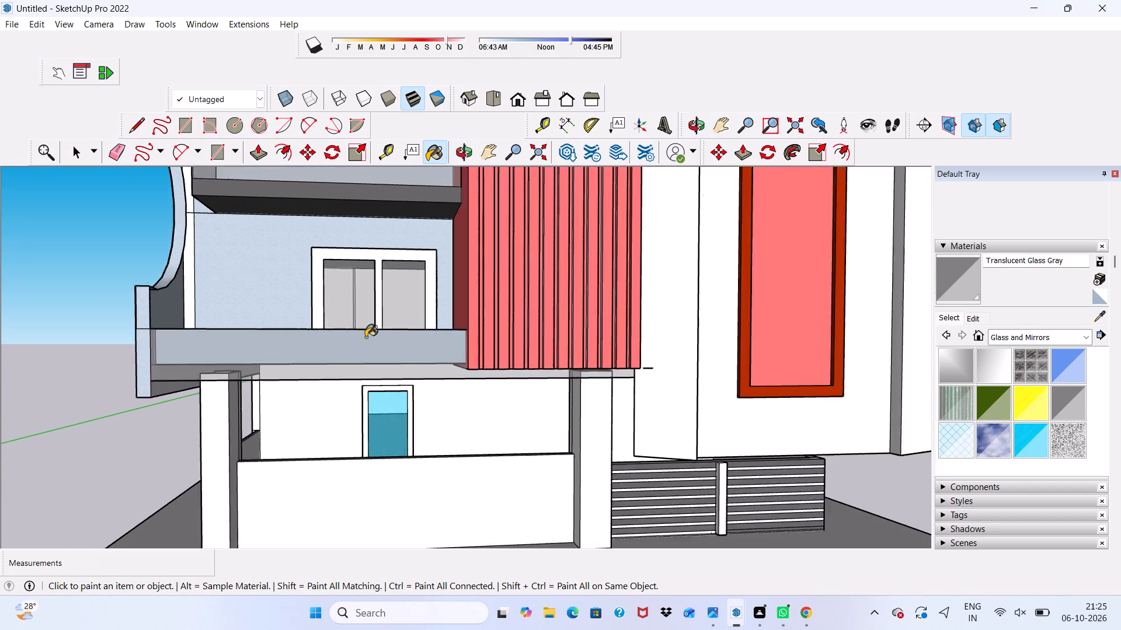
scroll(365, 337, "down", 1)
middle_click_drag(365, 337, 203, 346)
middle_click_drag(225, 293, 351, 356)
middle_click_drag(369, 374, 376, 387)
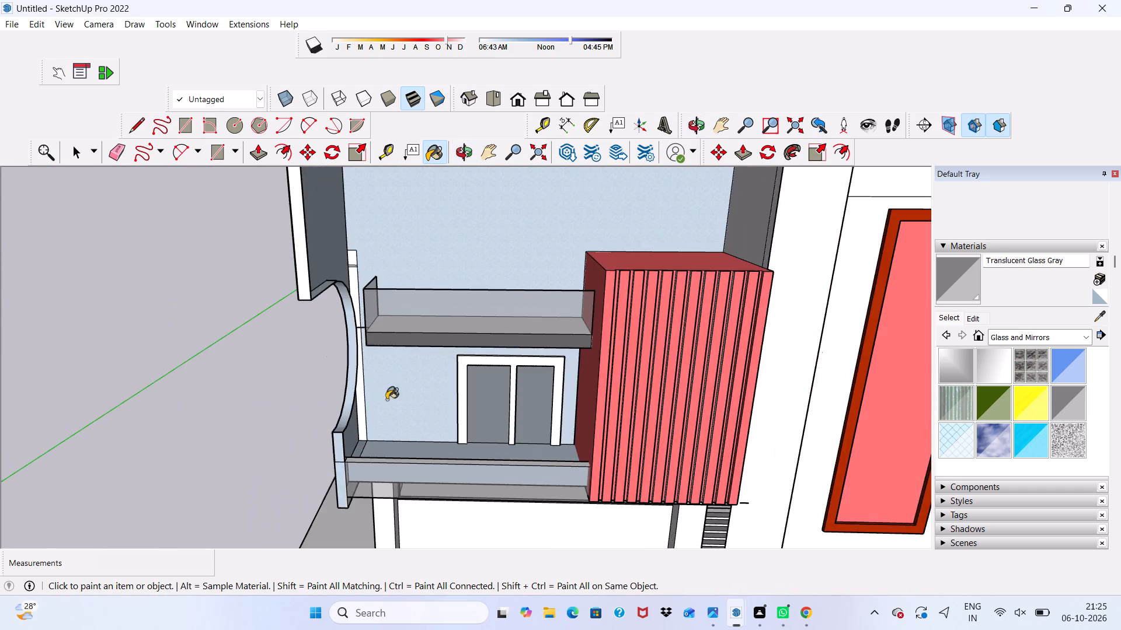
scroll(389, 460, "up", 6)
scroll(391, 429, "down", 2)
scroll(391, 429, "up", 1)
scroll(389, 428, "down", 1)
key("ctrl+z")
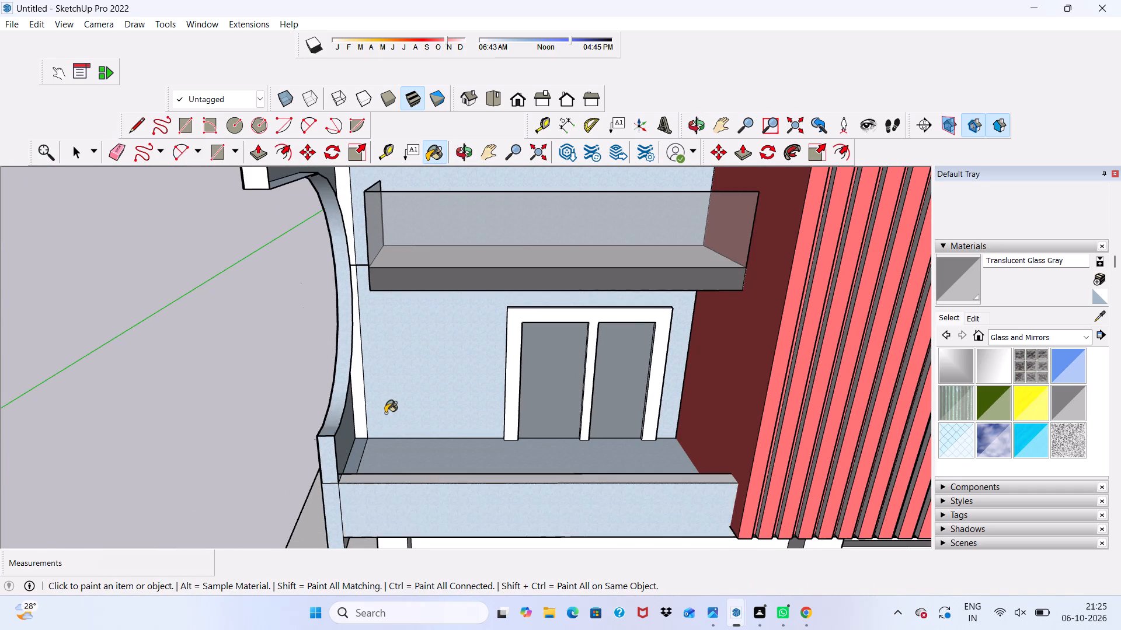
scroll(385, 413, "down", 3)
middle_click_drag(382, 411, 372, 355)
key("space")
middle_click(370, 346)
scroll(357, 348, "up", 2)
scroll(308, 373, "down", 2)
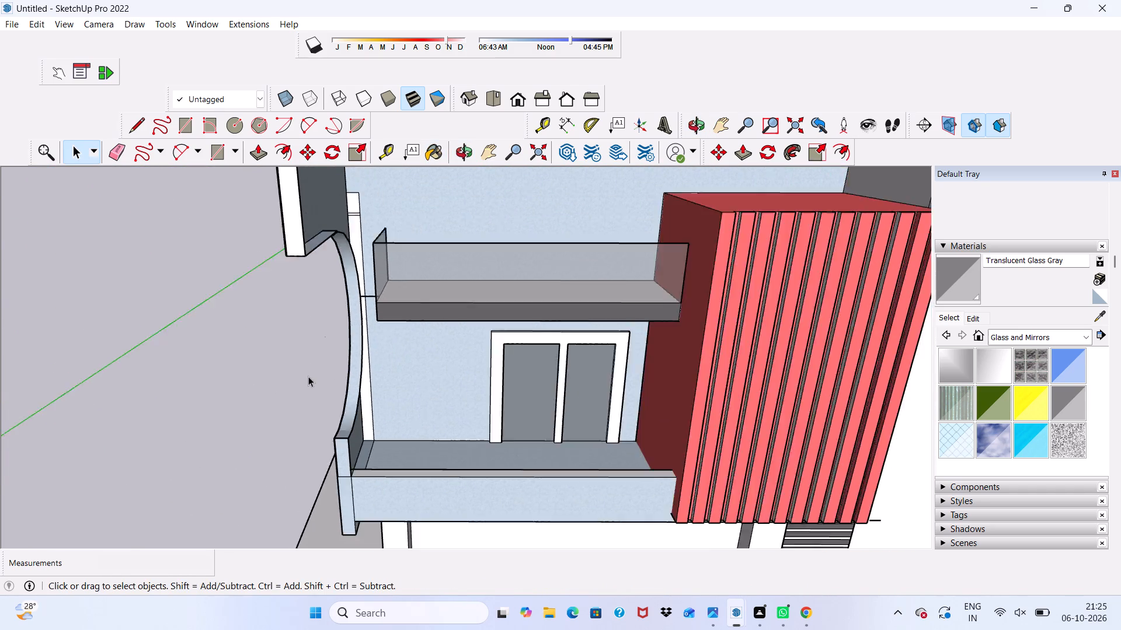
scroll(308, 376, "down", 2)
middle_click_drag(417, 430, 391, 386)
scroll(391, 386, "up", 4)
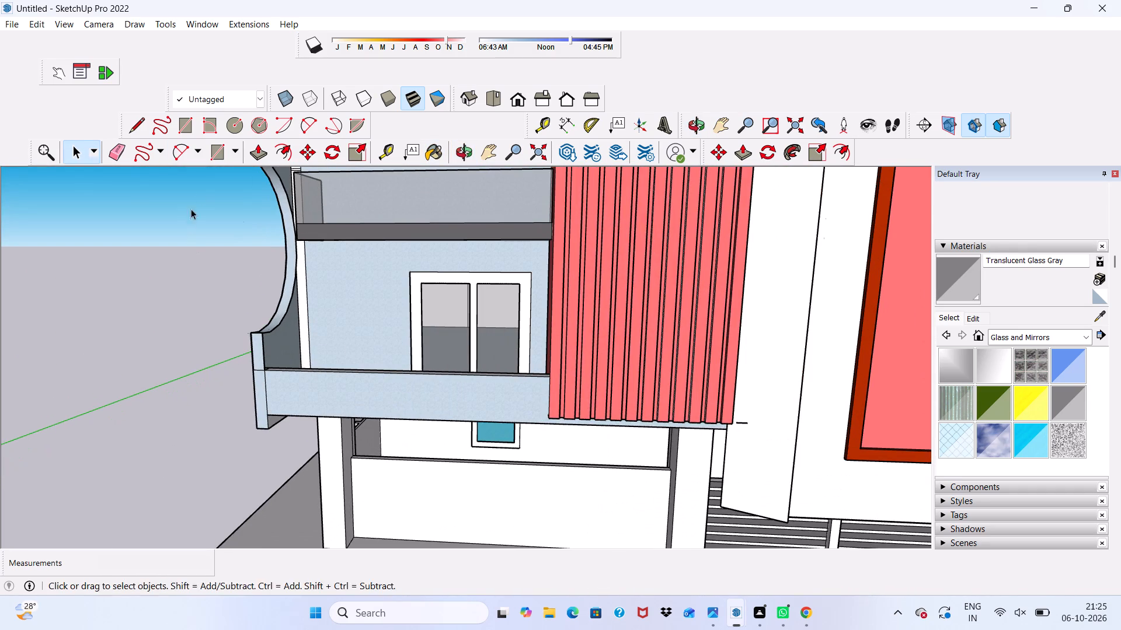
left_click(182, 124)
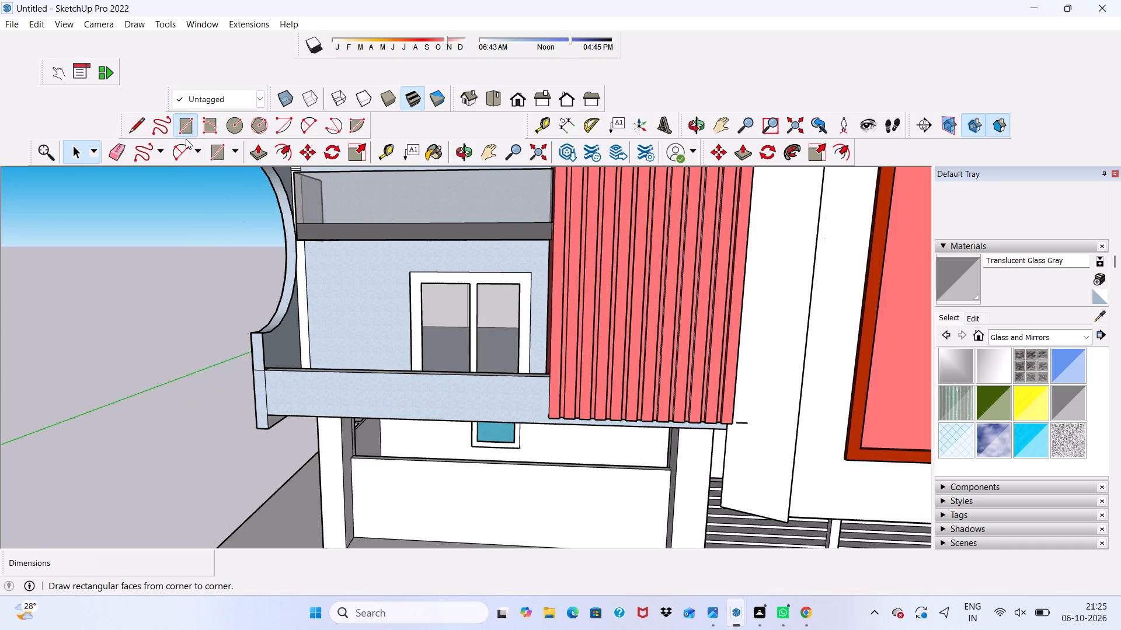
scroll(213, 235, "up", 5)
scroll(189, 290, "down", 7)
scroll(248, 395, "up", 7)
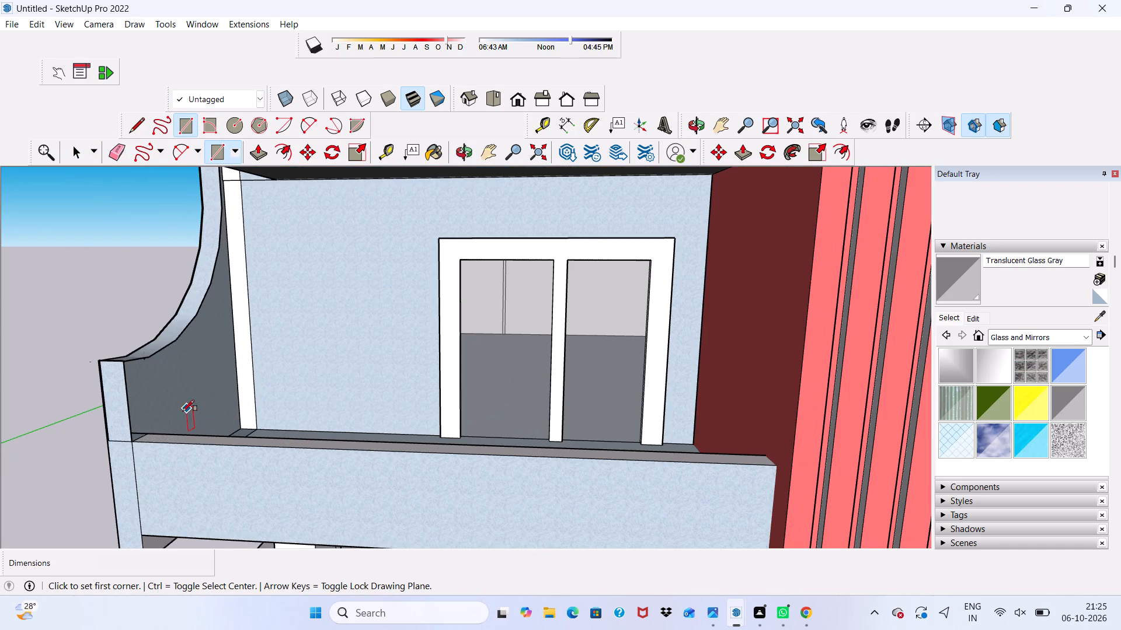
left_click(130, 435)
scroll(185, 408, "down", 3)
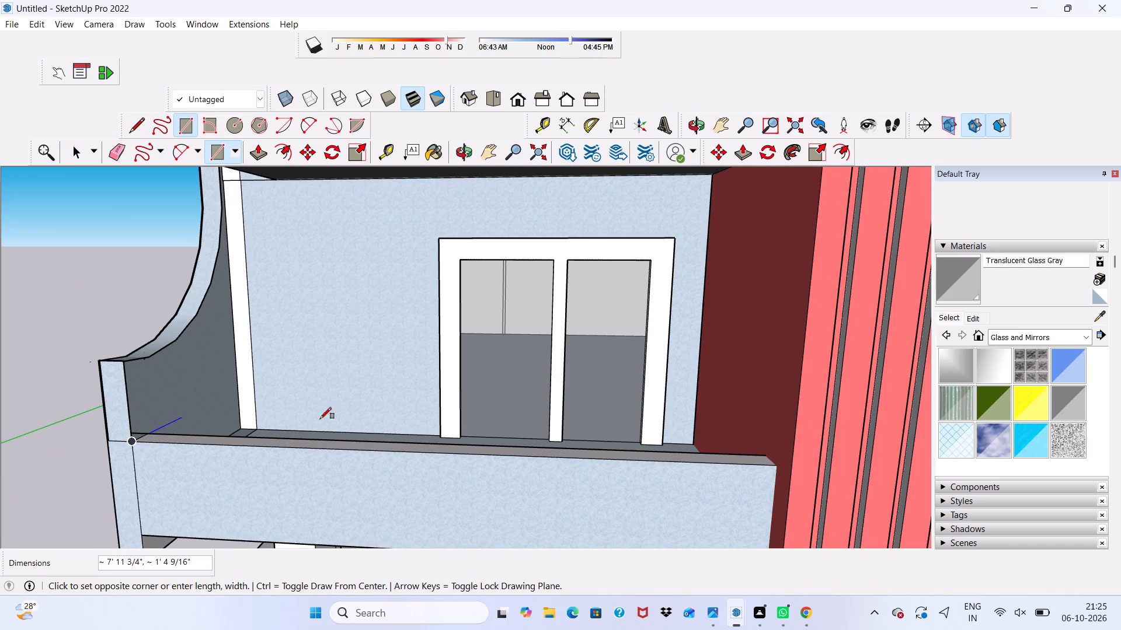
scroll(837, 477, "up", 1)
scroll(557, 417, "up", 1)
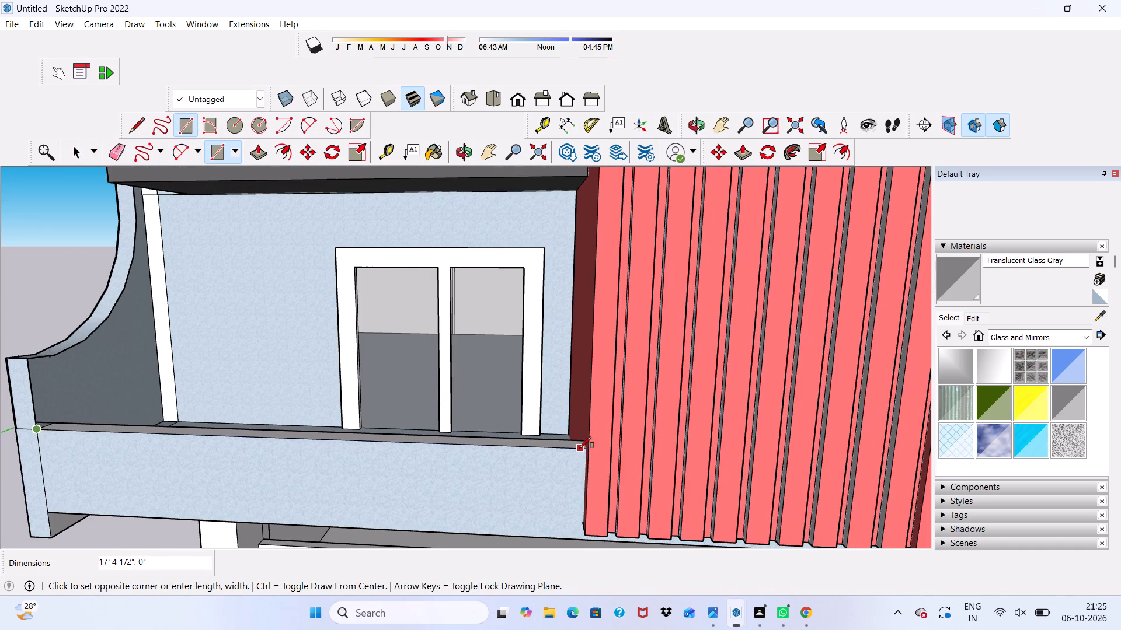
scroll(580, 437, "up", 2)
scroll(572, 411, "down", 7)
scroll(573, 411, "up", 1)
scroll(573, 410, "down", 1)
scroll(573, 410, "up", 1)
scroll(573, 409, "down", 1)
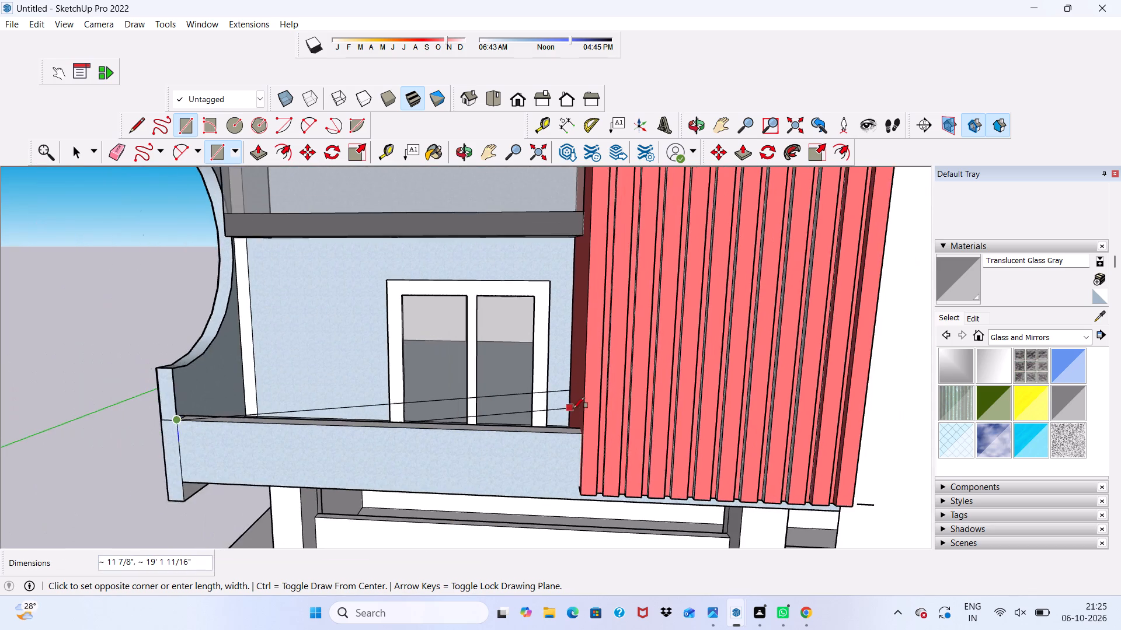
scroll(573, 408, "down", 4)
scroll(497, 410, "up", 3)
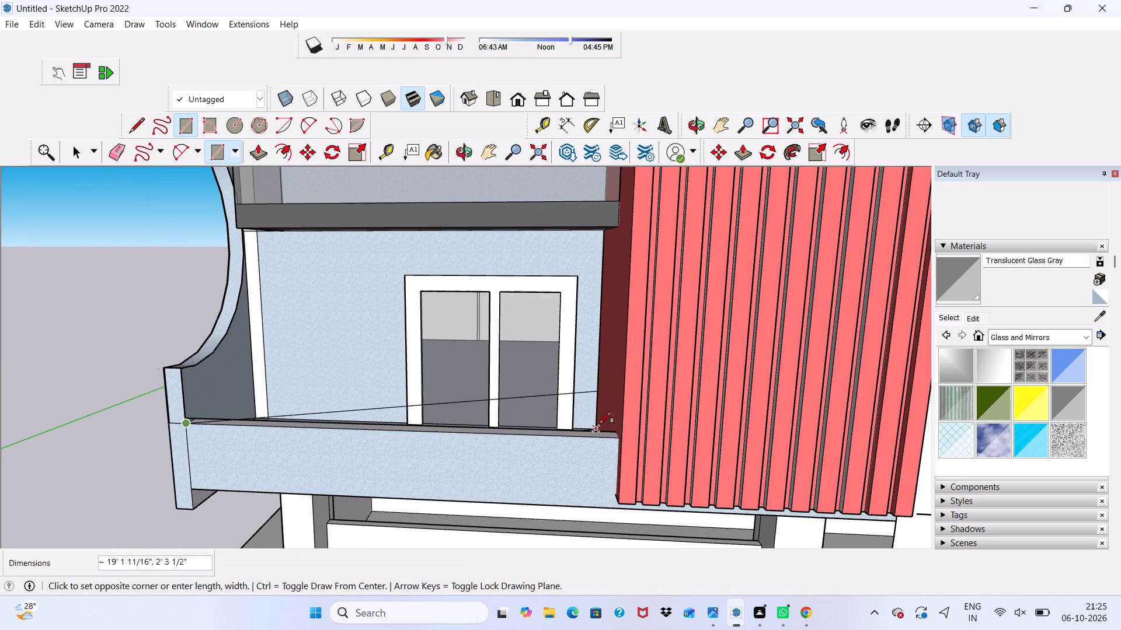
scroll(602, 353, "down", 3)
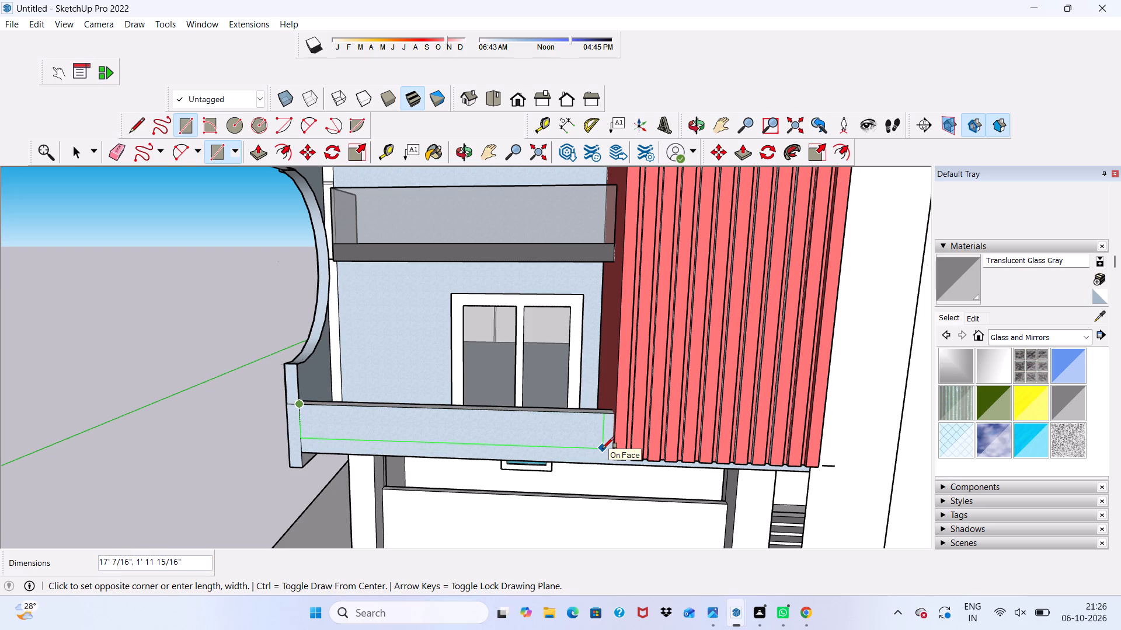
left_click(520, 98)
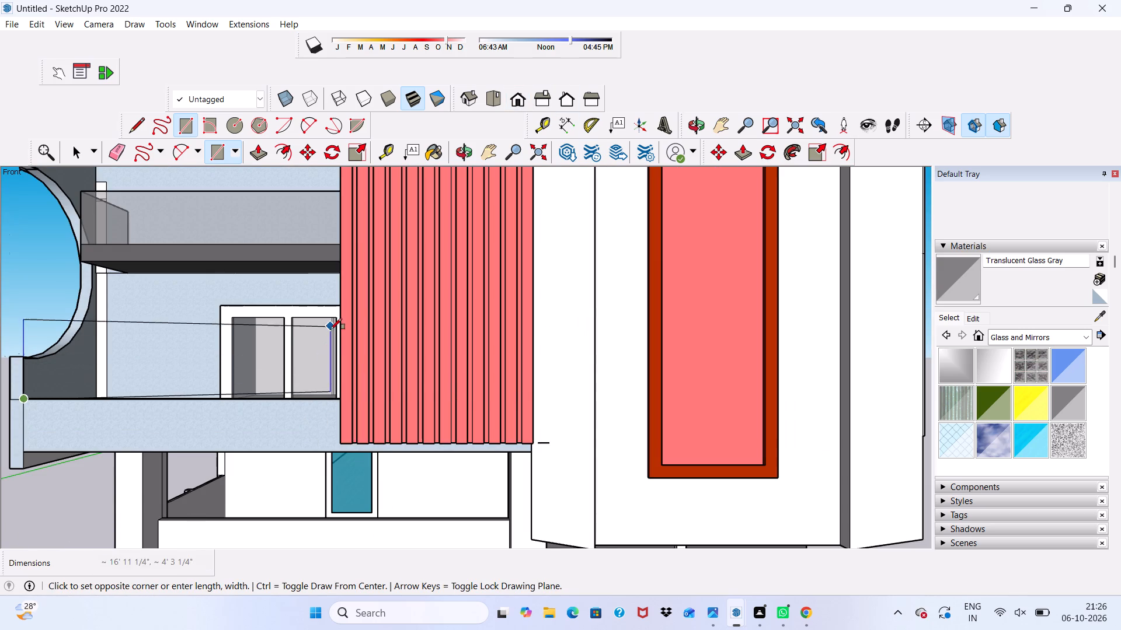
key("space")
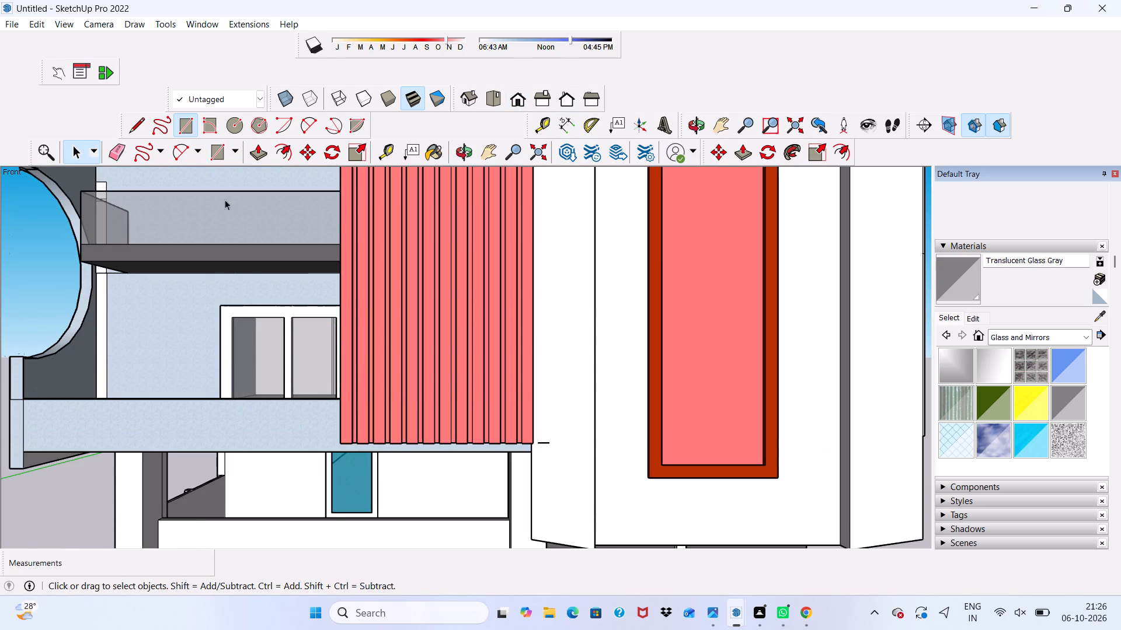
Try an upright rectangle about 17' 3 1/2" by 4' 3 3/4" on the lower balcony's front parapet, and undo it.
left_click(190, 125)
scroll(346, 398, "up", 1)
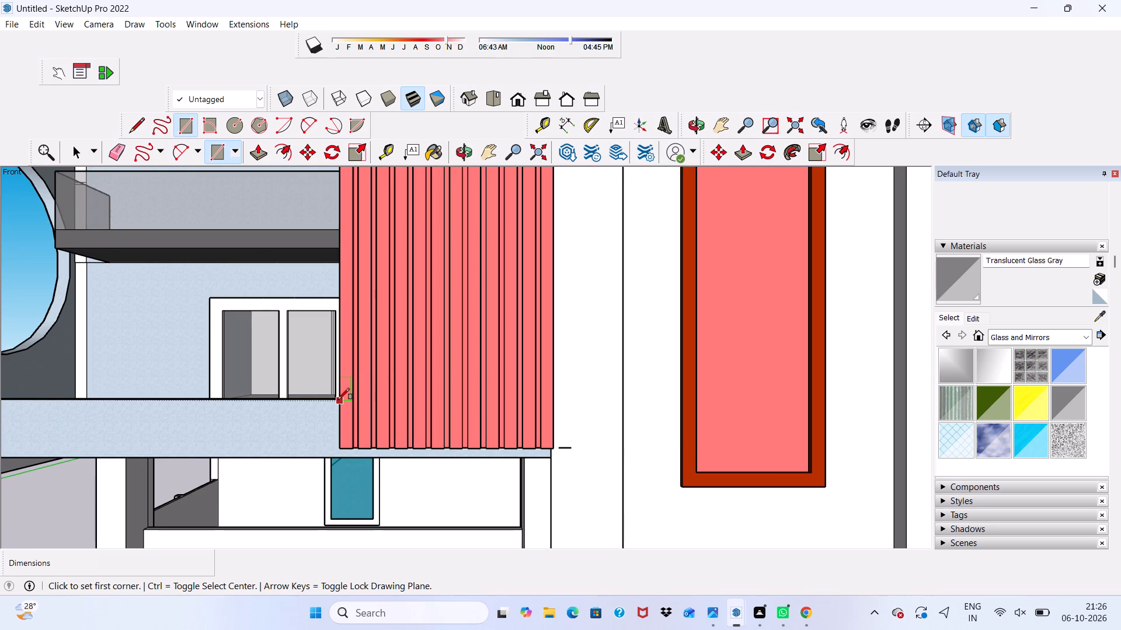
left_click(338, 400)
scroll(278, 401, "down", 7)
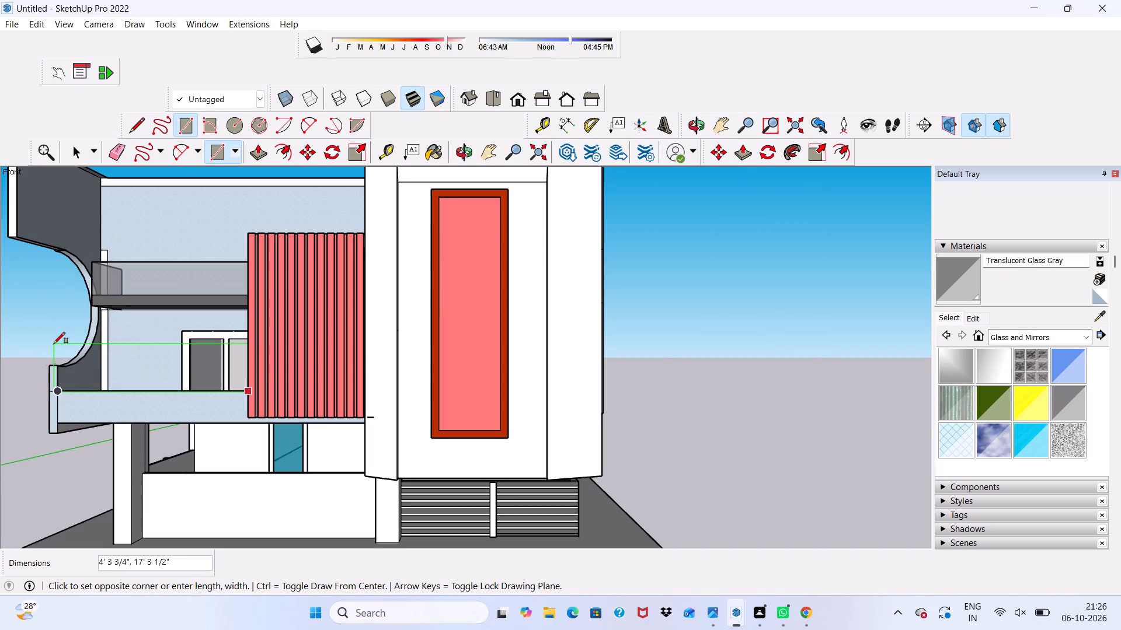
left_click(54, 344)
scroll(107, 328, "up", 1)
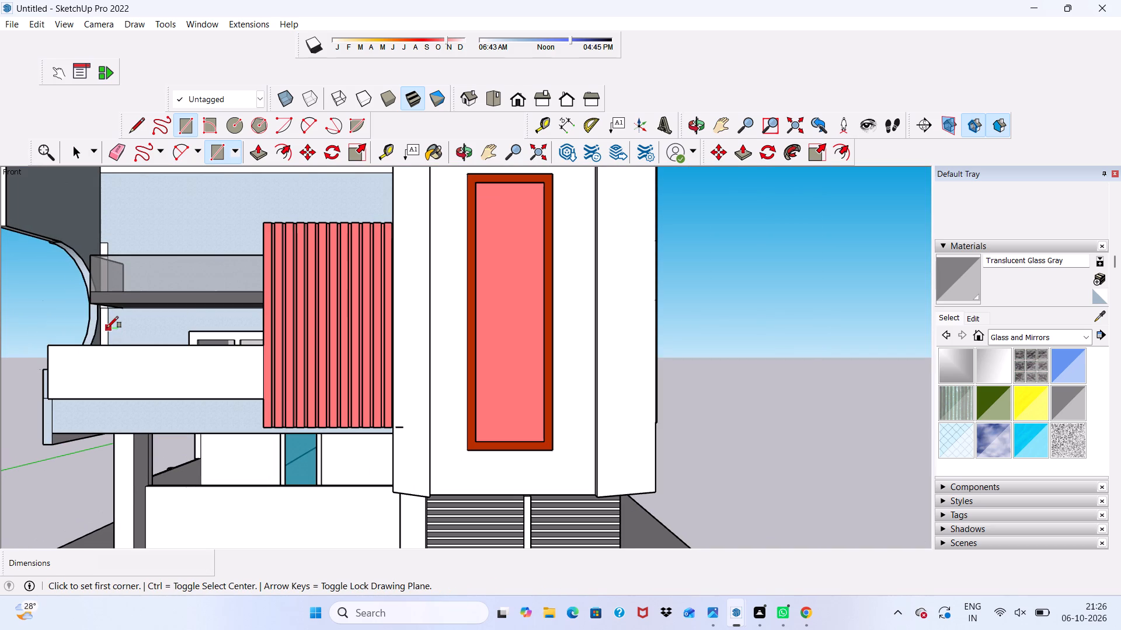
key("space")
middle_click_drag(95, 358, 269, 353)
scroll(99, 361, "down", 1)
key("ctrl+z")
Draw an upright railing panel about 17' 6 1/2" by 3' 3" along the top edge of the lower balcony's front parapet.
middle_click_drag(262, 355, 185, 369)
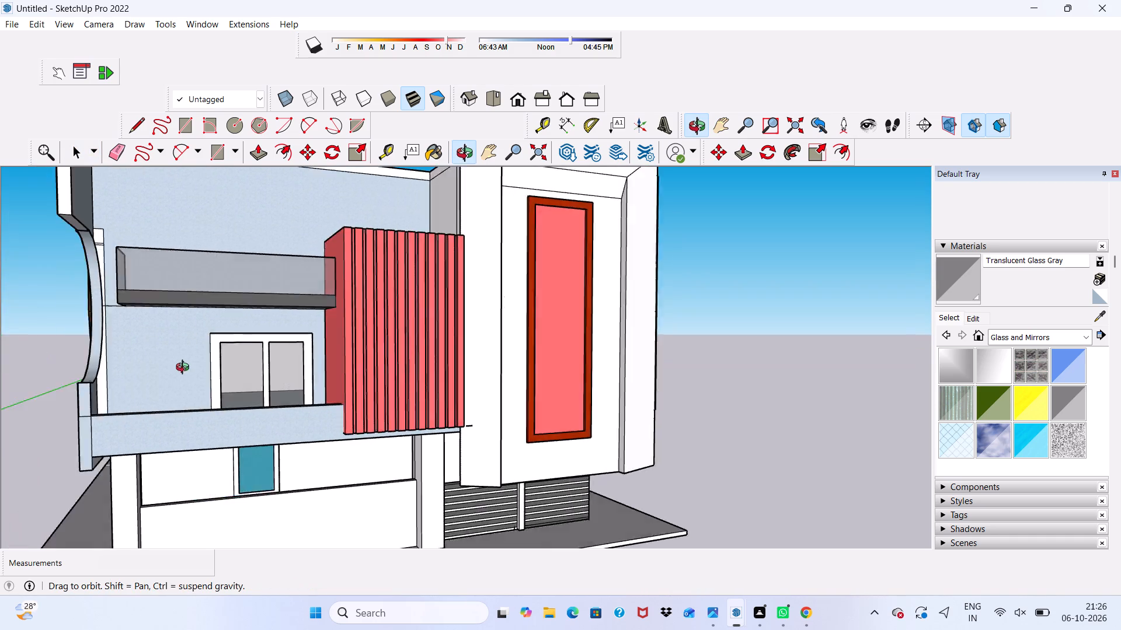
middle_click_drag(185, 369, 100, 336)
left_click(177, 126)
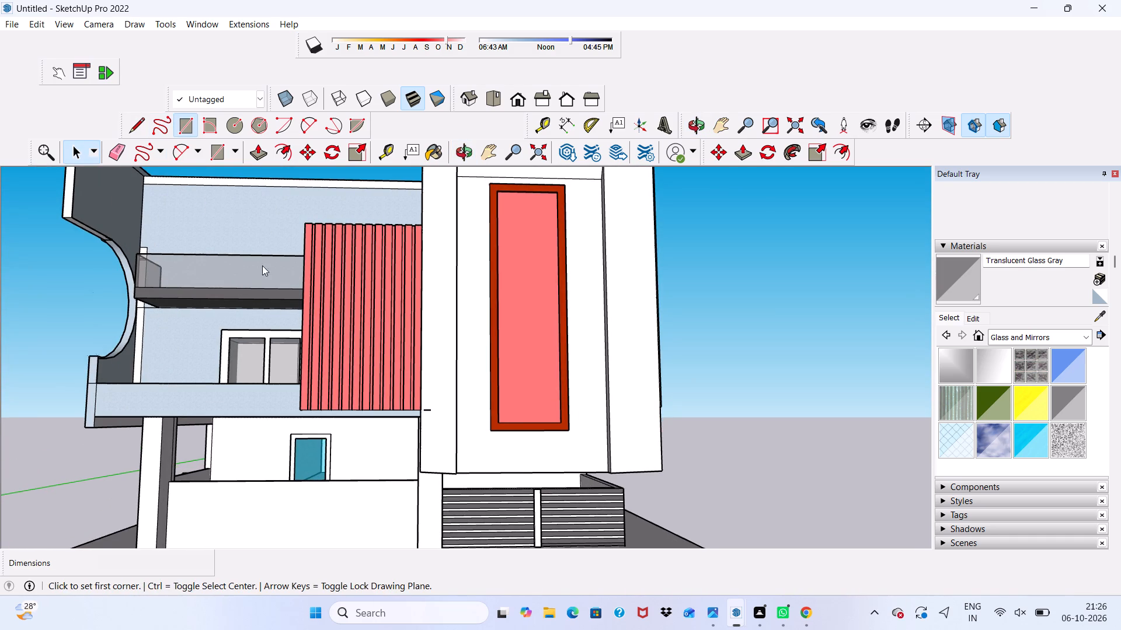
scroll(322, 367, "up", 3)
middle_click_drag(285, 387, 339, 387)
scroll(339, 387, "up", 1)
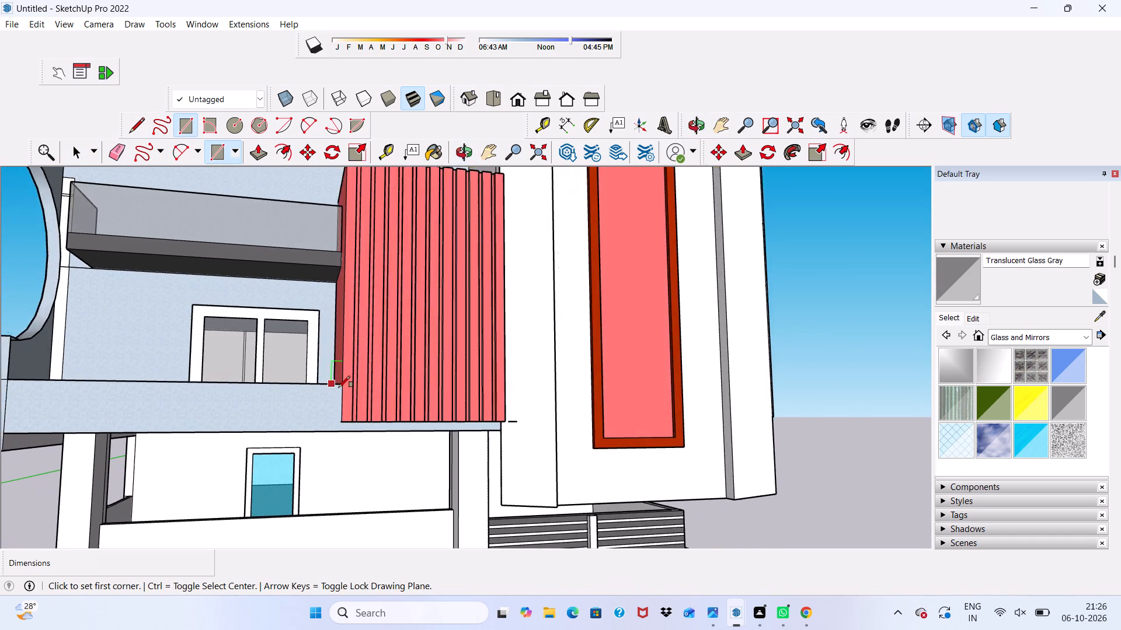
scroll(339, 387, "up", 1)
left_click_drag(339, 382, 333, 370)
scroll(247, 383, "down", 4)
scroll(138, 373, "up", 1)
scroll(138, 375, "down", 1)
scroll(93, 353, "down", 3)
scroll(89, 355, "up", 1)
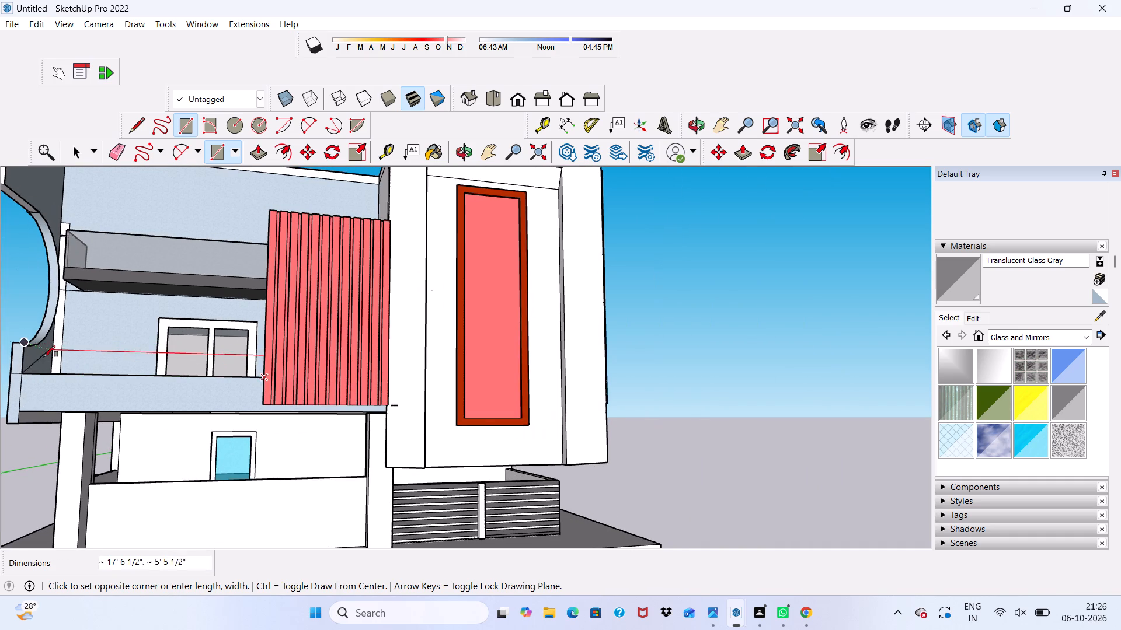
left_click(16, 330)
scroll(219, 386, "down", 1)
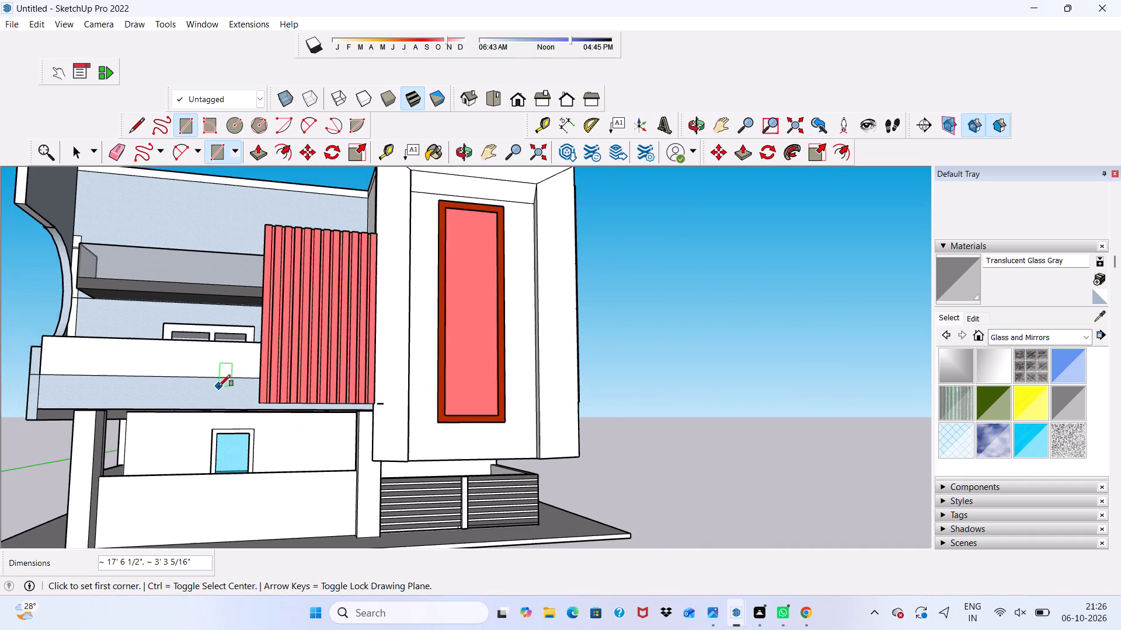
middle_click_drag(219, 386, 449, 401)
key("space")
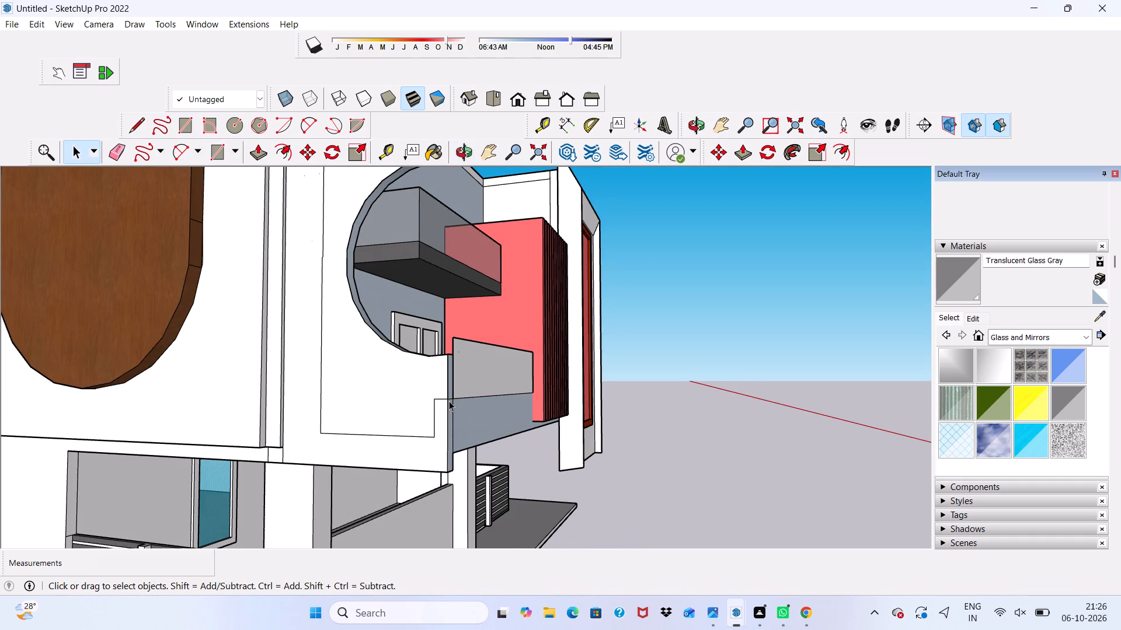
Paint the lower balcony's new railing panel with Translucent Glass Gray.
middle_click_drag(449, 401, 271, 393)
scroll(271, 393, "down", 1)
middle_click_drag(493, 407, 315, 379)
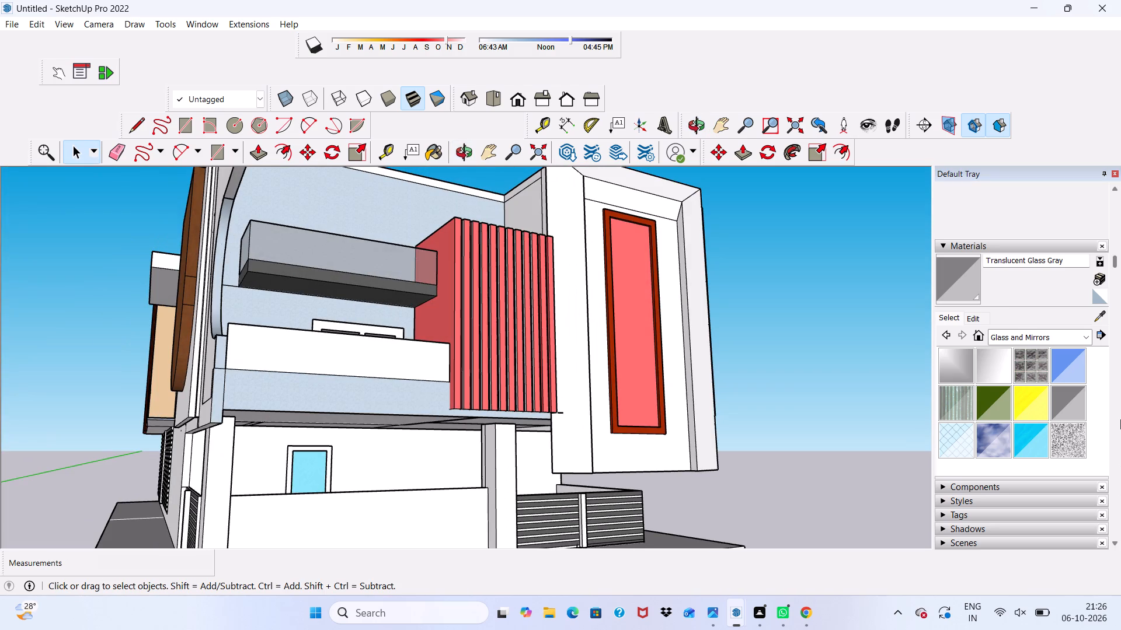
left_click(1067, 402)
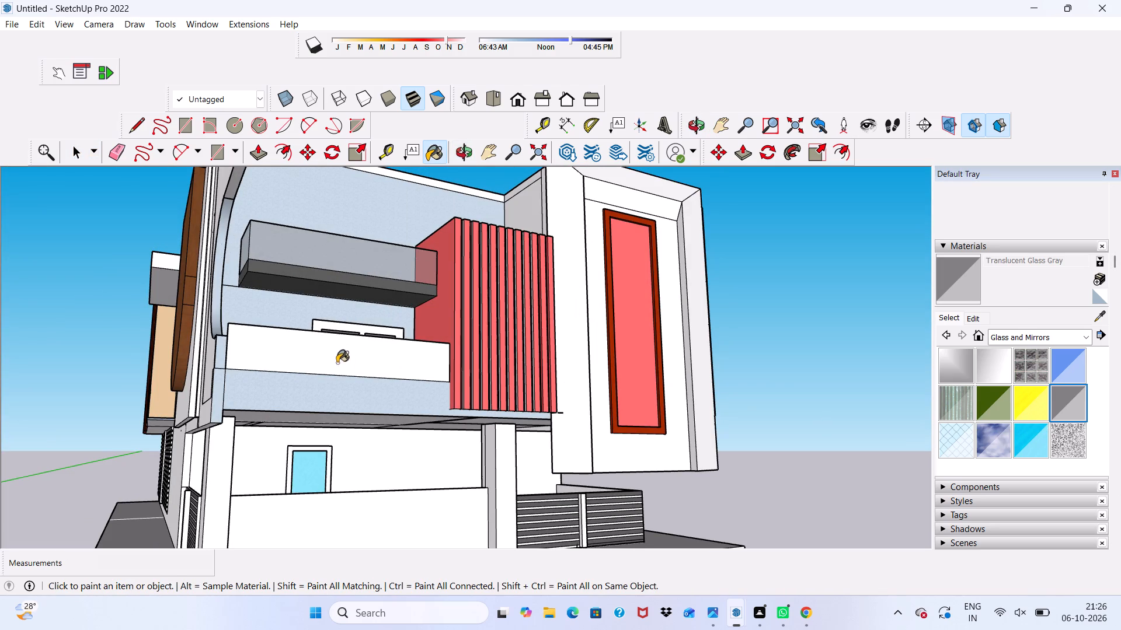
left_click(343, 351)
scroll(292, 371, "down", 4)
middle_click_drag(334, 355, 264, 408)
middle_click(263, 408)
scroll(322, 398, "up", 1)
key("space")
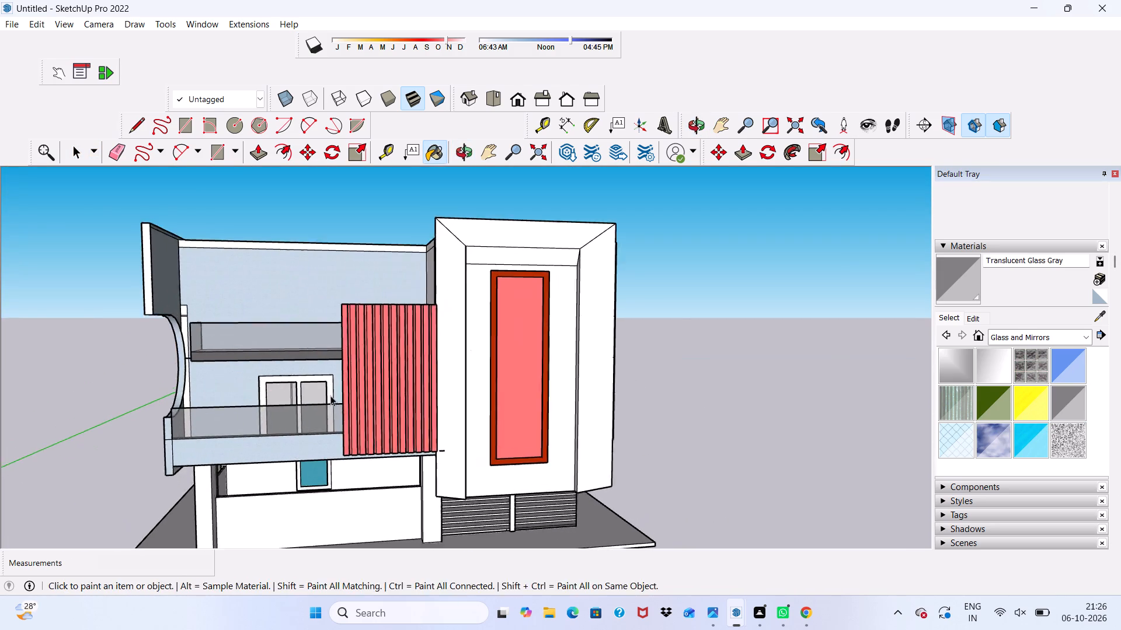
Paint the ground-floor walls and the narrow wall edge beside the louvred screen with Formica Graystone from Synthetic Surfaces.
scroll(330, 395, "up", 2)
scroll(330, 395, "down", 7)
middle_click_drag(318, 400, 313, 388)
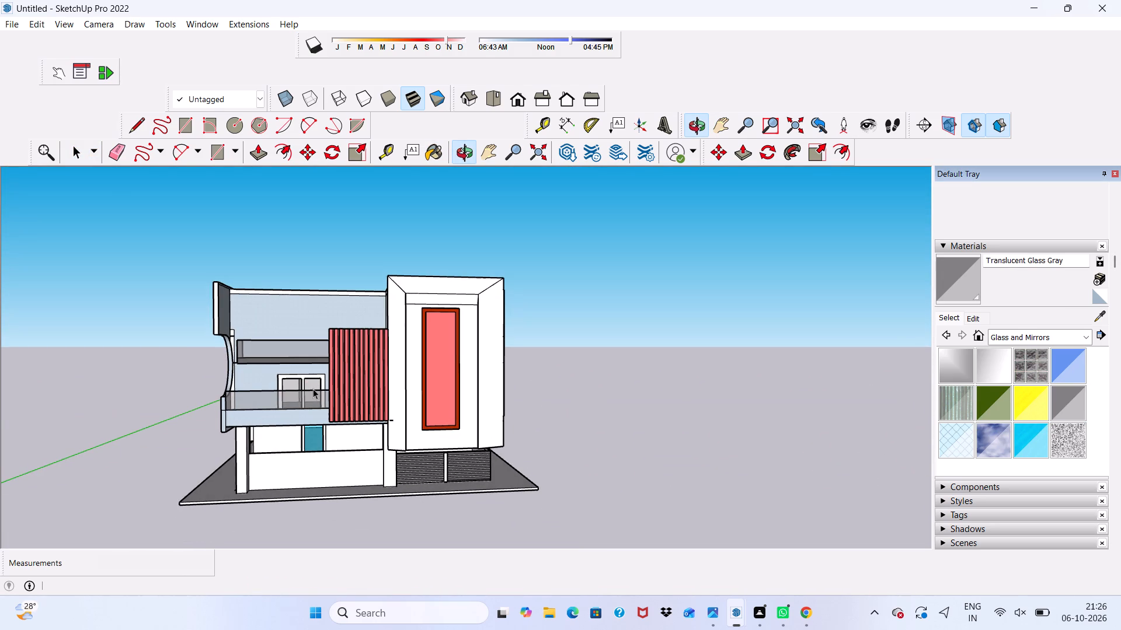
left_click(1078, 336)
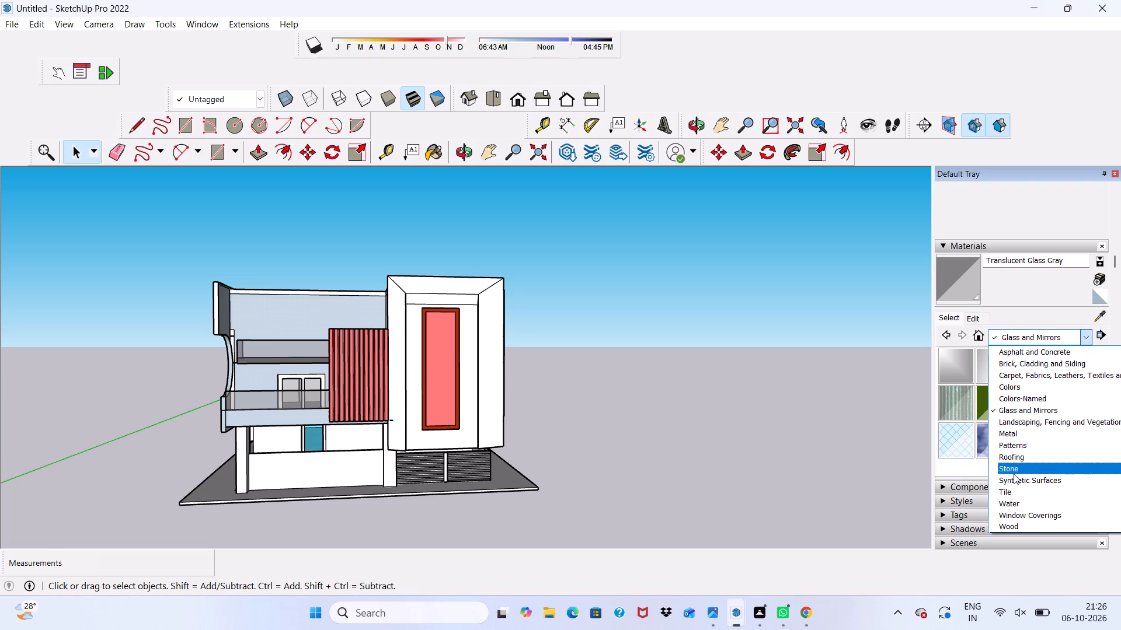
left_click(1014, 480)
left_click(1025, 366)
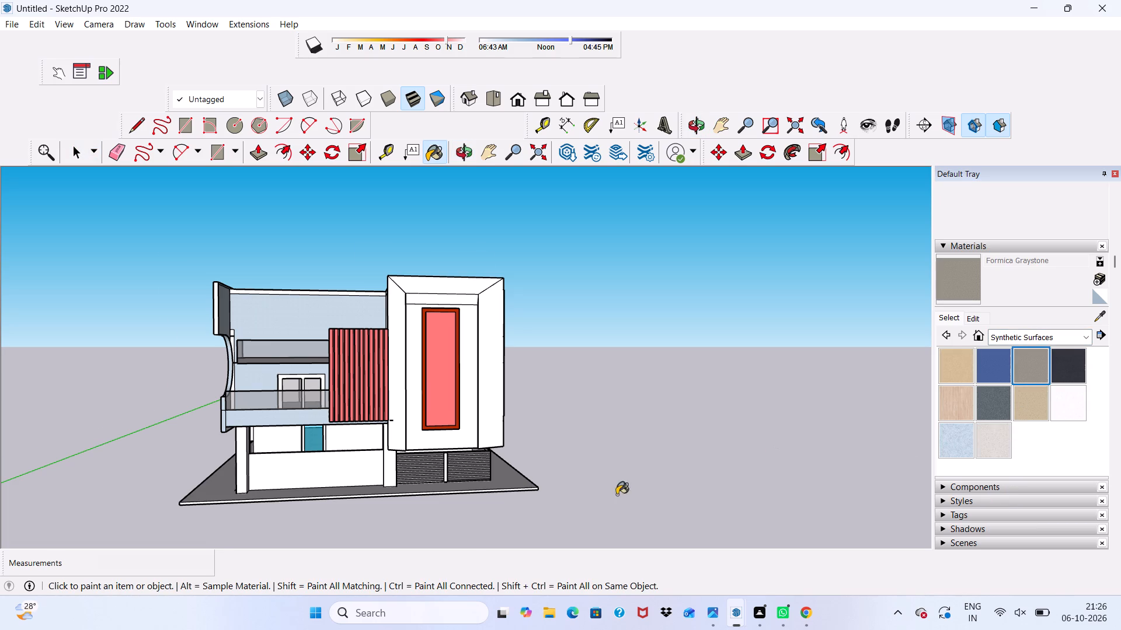
scroll(643, 491, "up", 7)
left_click(263, 393)
scroll(192, 433, "up", 3)
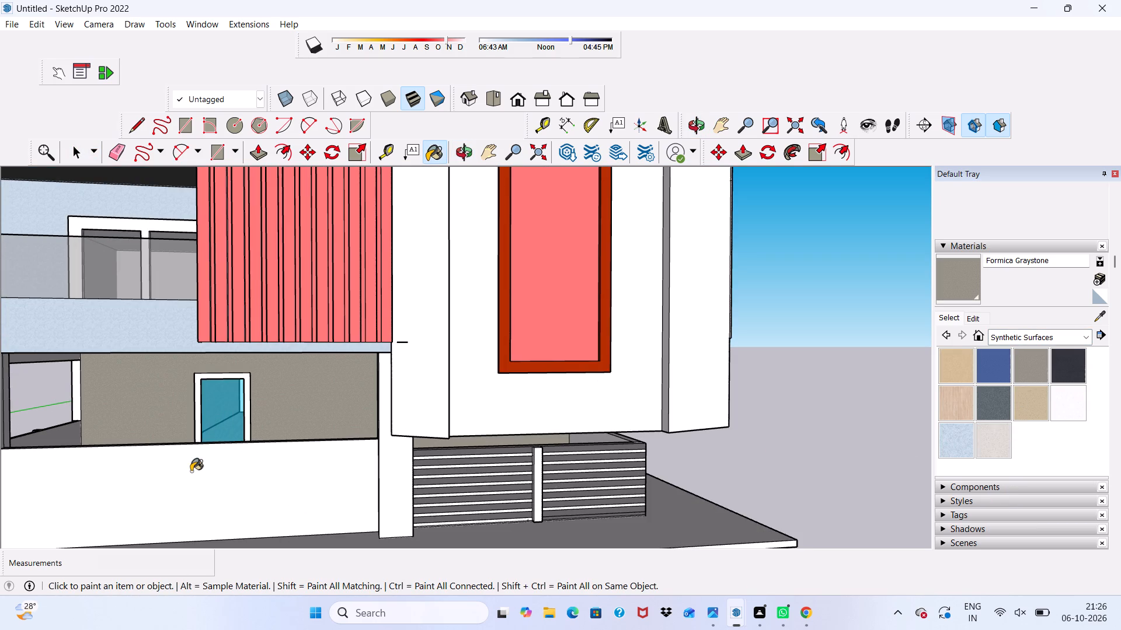
scroll(200, 474, "down", 4)
middle_click_drag(200, 474, 374, 464)
middle_click_drag(374, 466, 369, 467)
scroll(170, 429, "up", 3)
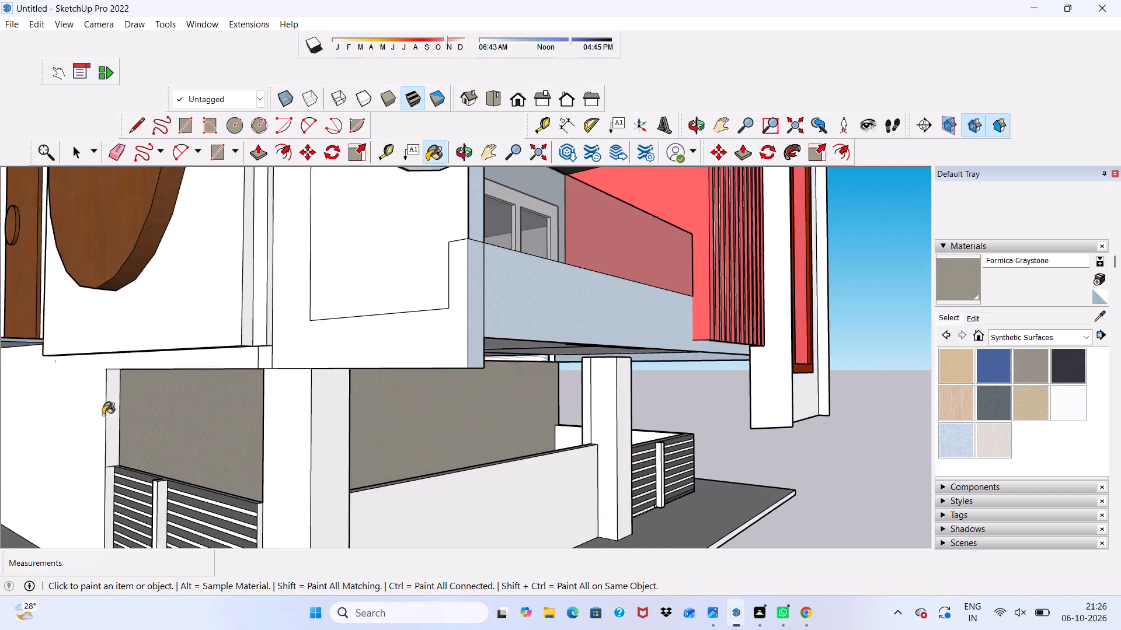
left_click(96, 415)
scroll(77, 413, "up", 3)
left_click(114, 394)
scroll(101, 399, "down", 6)
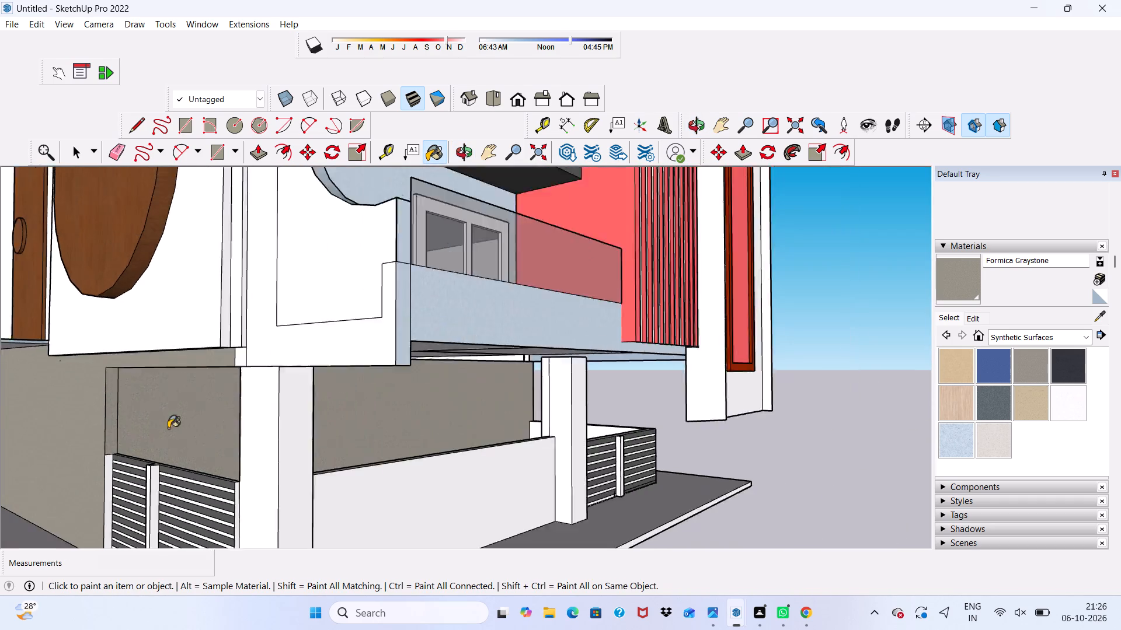
Paint the recessed wall around the tall red window and the band above it with Formica Beige.
scroll(168, 428, "down", 5)
middle_click_drag(337, 429, 1, 450)
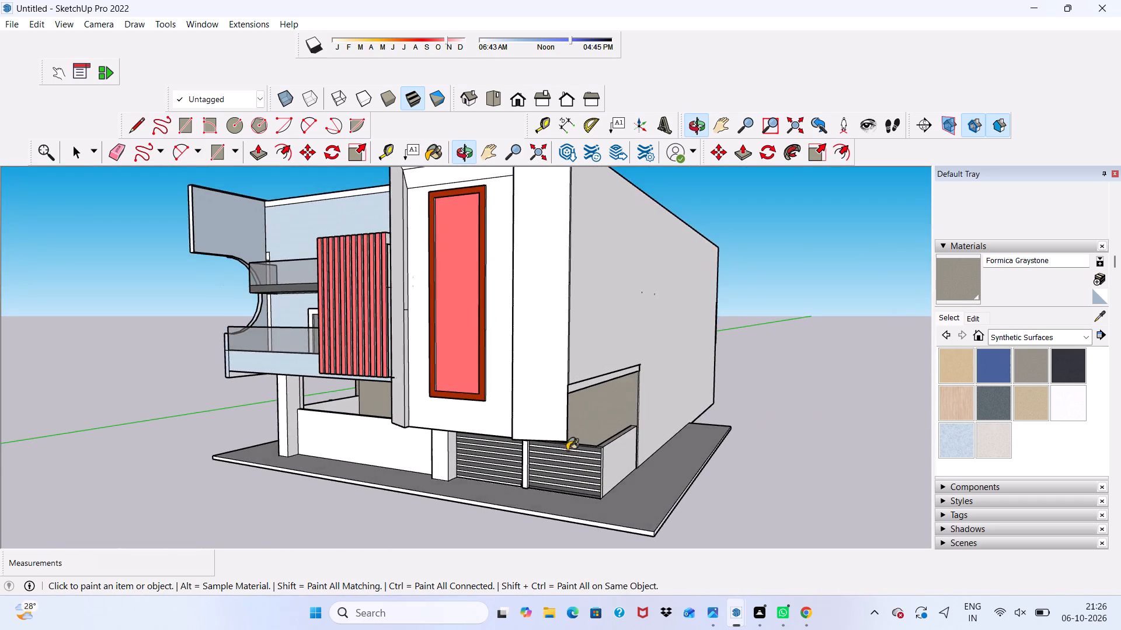
scroll(586, 437, "up", 1)
scroll(532, 460, "down", 2)
middle_click_drag(532, 460, 601, 508)
scroll(601, 508, "up", 1)
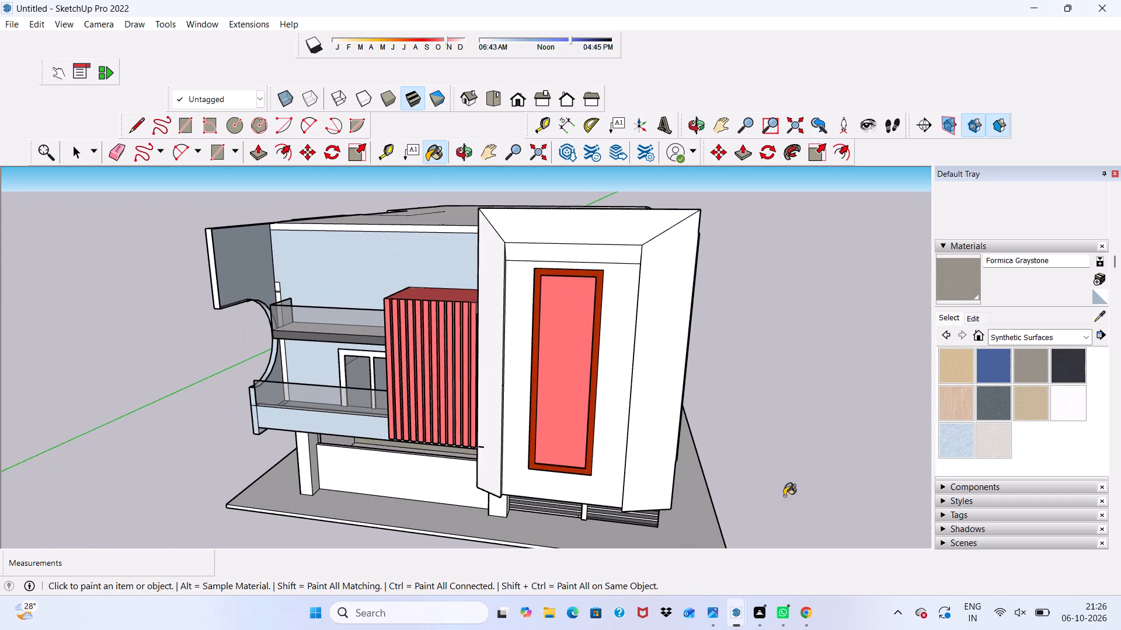
left_click(956, 356)
scroll(553, 323, "up", 2)
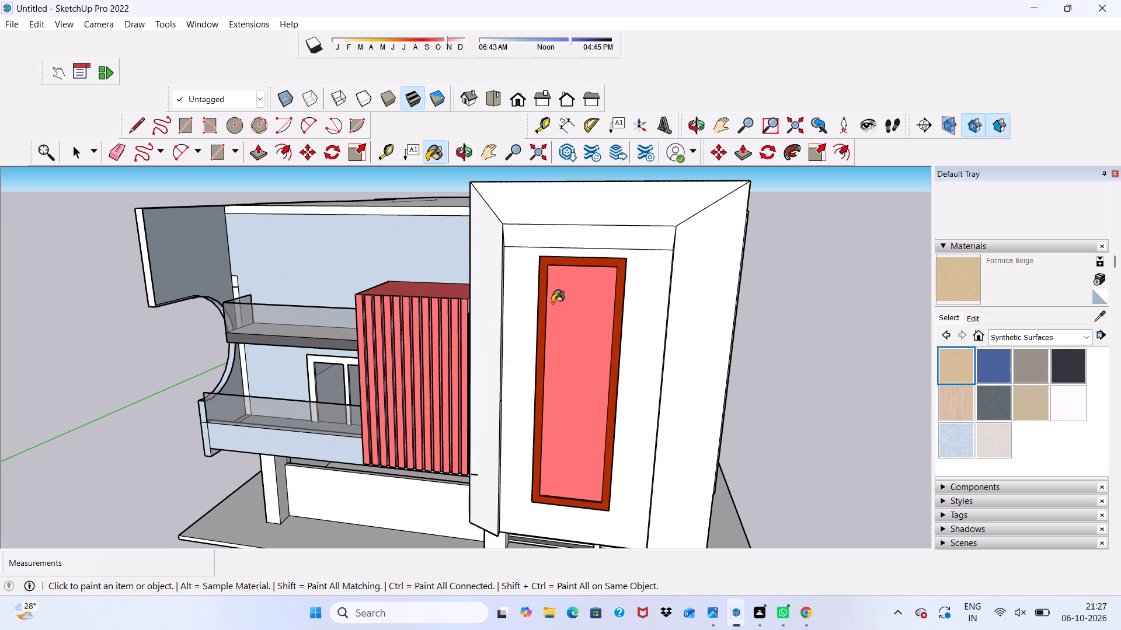
left_click(526, 311)
scroll(529, 253, "up", 1)
left_click(532, 242)
scroll(499, 256, "down", 3)
middle_click_drag(498, 254, 579, 205)
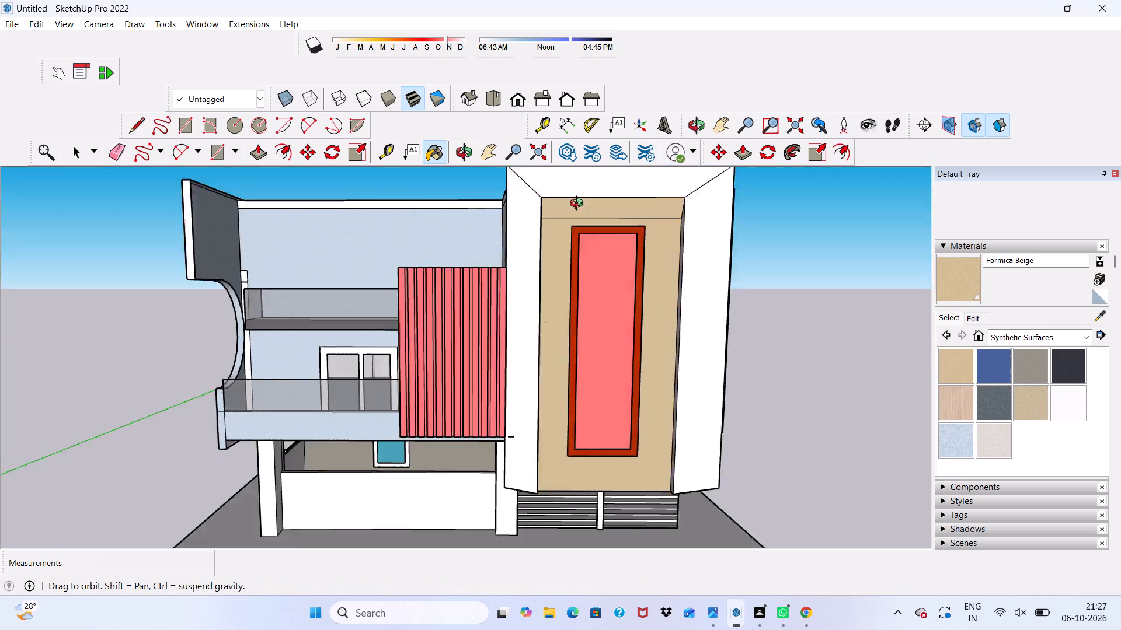
Paint the top and both side faces of the projecting frame around the tall red window with Formica Laminate Light.
middle_click_drag(579, 205, 729, 328)
scroll(697, 290, "up", 3)
scroll(628, 311, "down", 3)
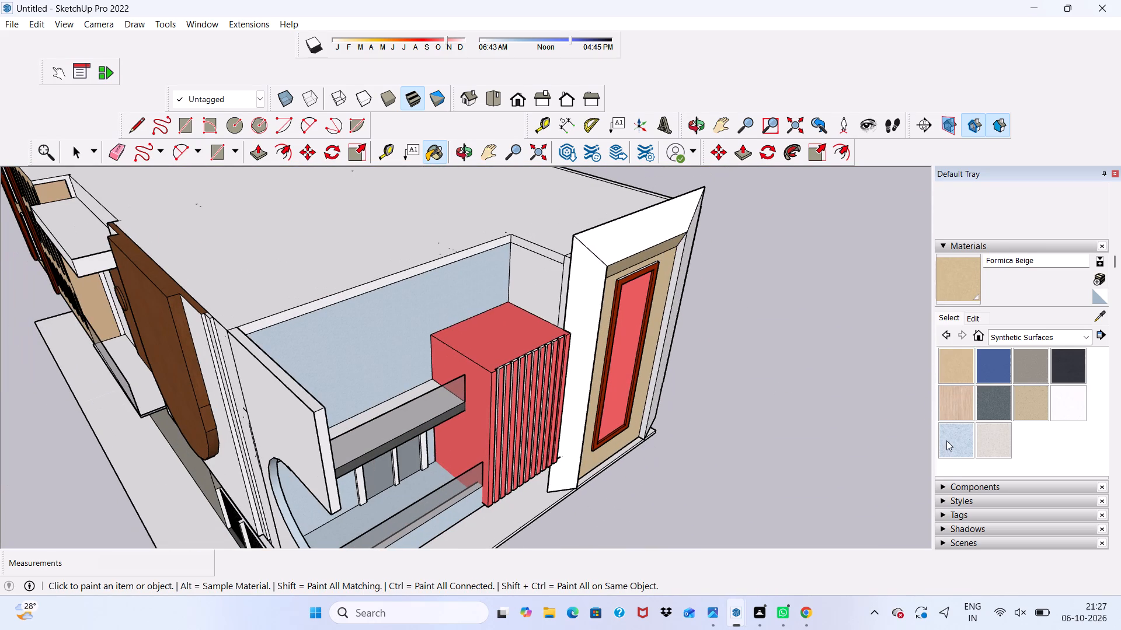
left_click(961, 415)
scroll(744, 384, "up", 1)
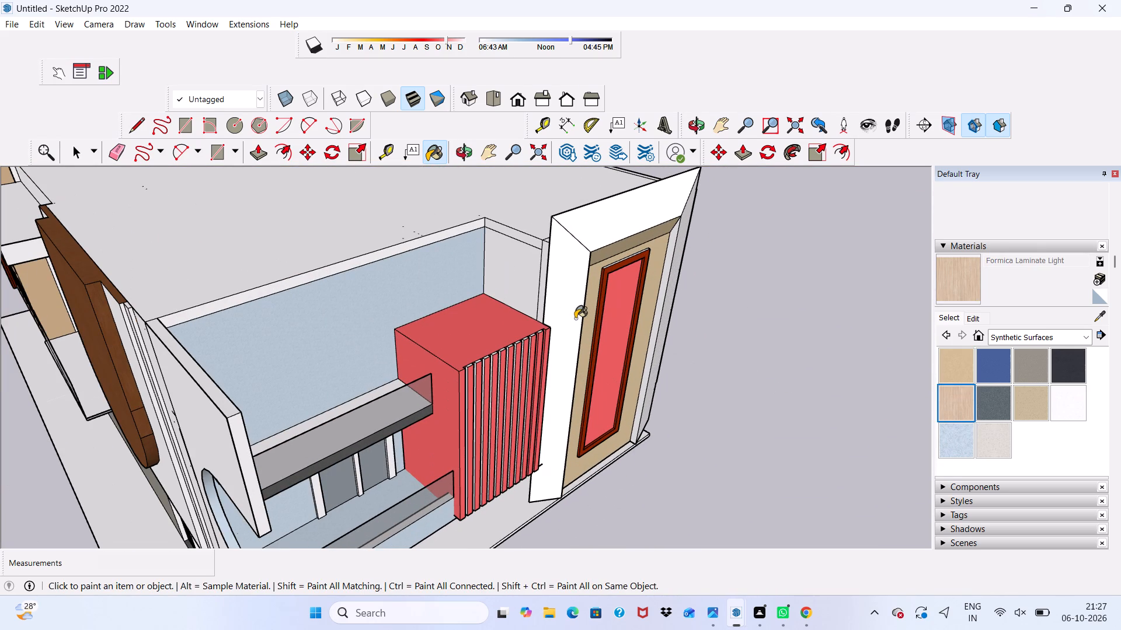
left_click(575, 318)
left_click(594, 230)
middle_click_drag(652, 281, 443, 239)
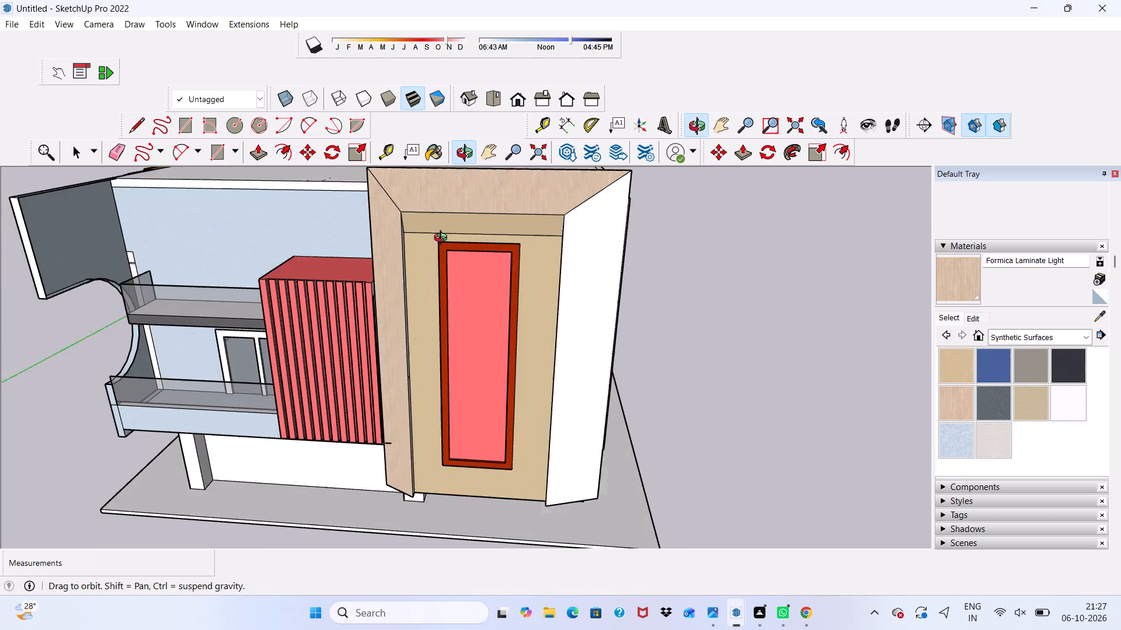
middle_click_drag(443, 239, 440, 239)
middle_click(440, 239)
left_click(584, 276)
Examine the painted house from below, from above and from the balcony front.
scroll(477, 400, "down", 4)
middle_click_drag(474, 411, 738, 241)
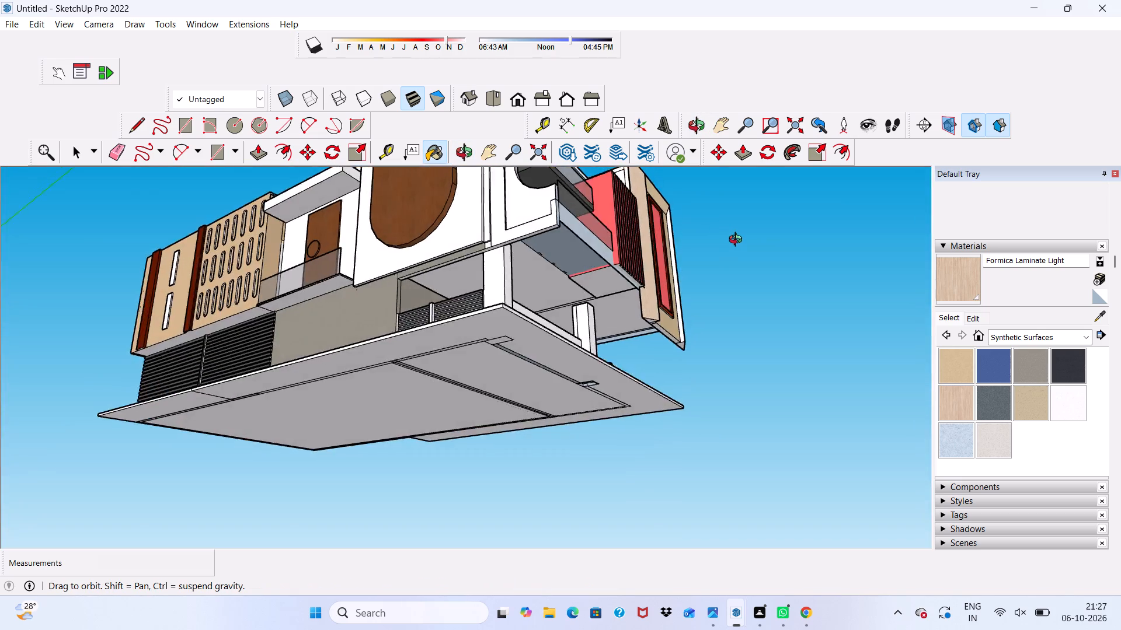
middle_click_drag(738, 241, 653, 434)
scroll(597, 447, "down", 7)
key("space")
middle_click_drag(573, 452, 508, 346)
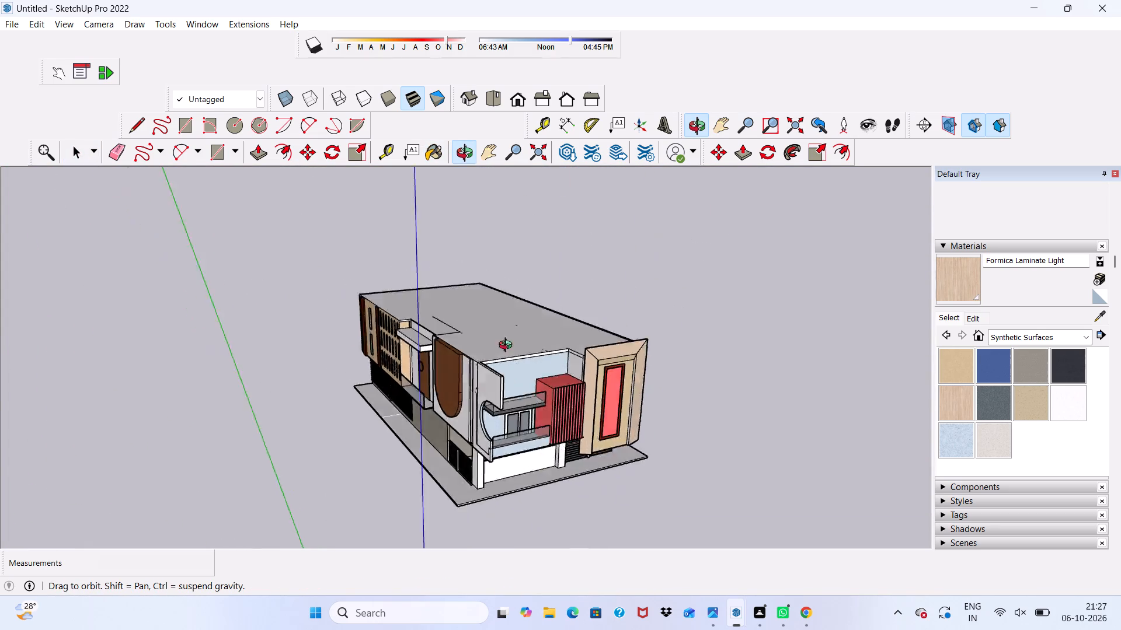
middle_click_drag(508, 346, 423, 335)
scroll(509, 449, "up", 9)
scroll(426, 408, "down", 1)
middle_click_drag(416, 407, 438, 415)
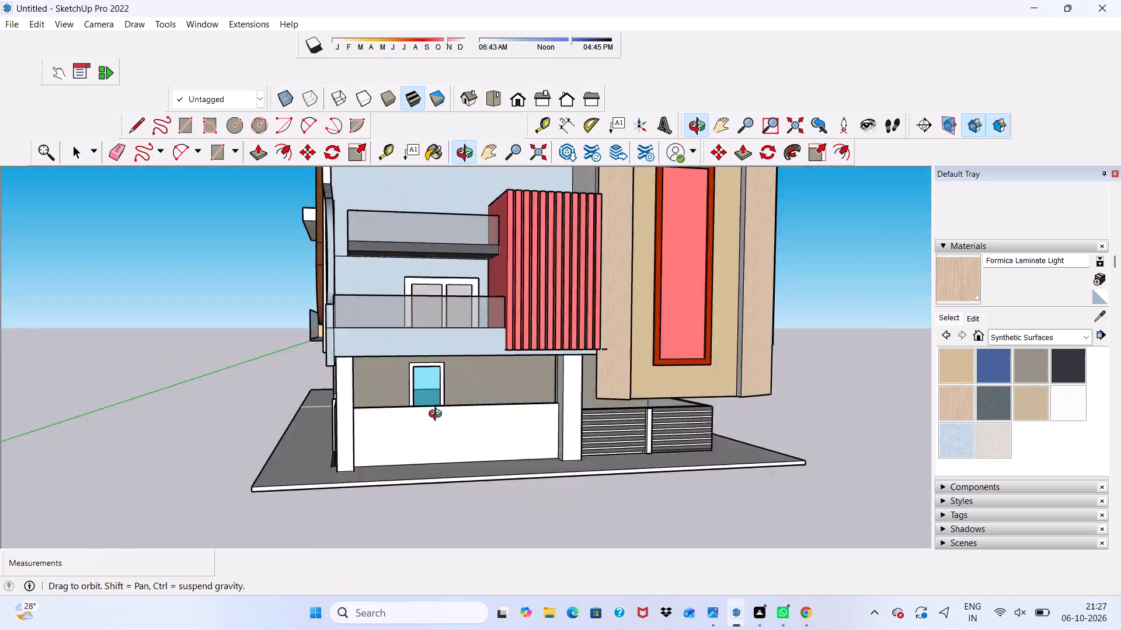
middle_click_drag(438, 415, 422, 467)
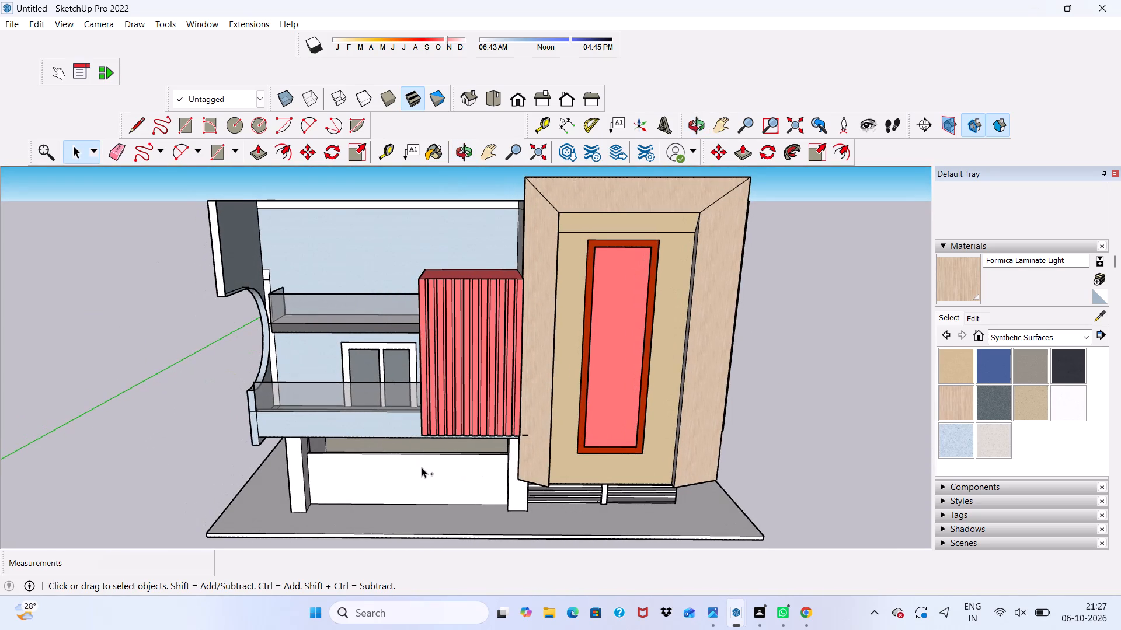
Save the model in the Documents folder as 277.
key("ctrl+s")
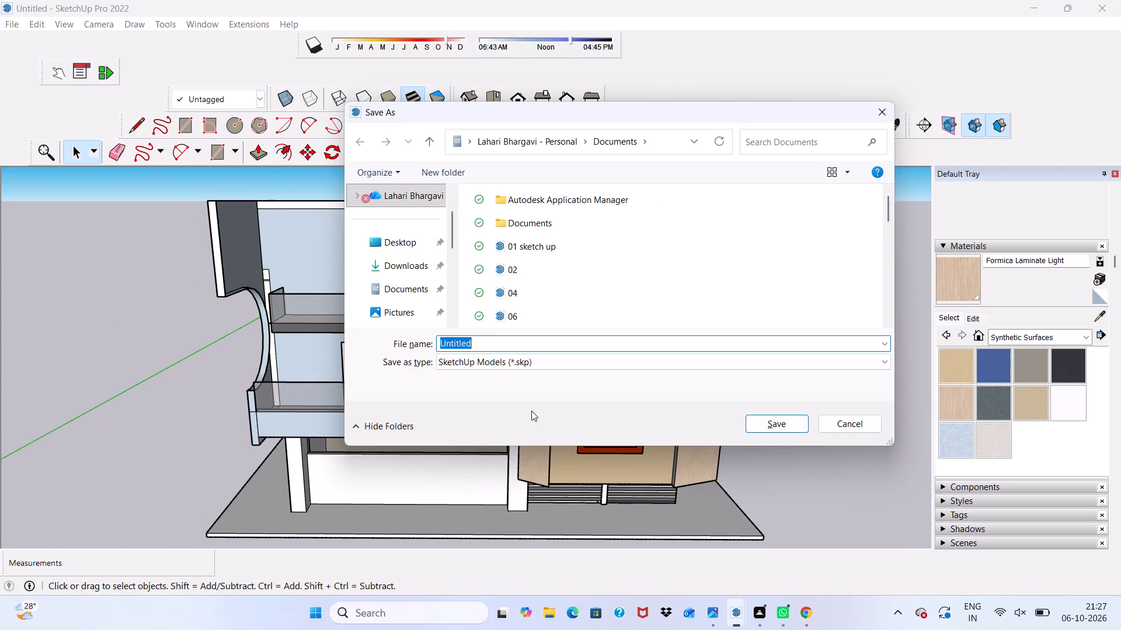
left_click(497, 345)
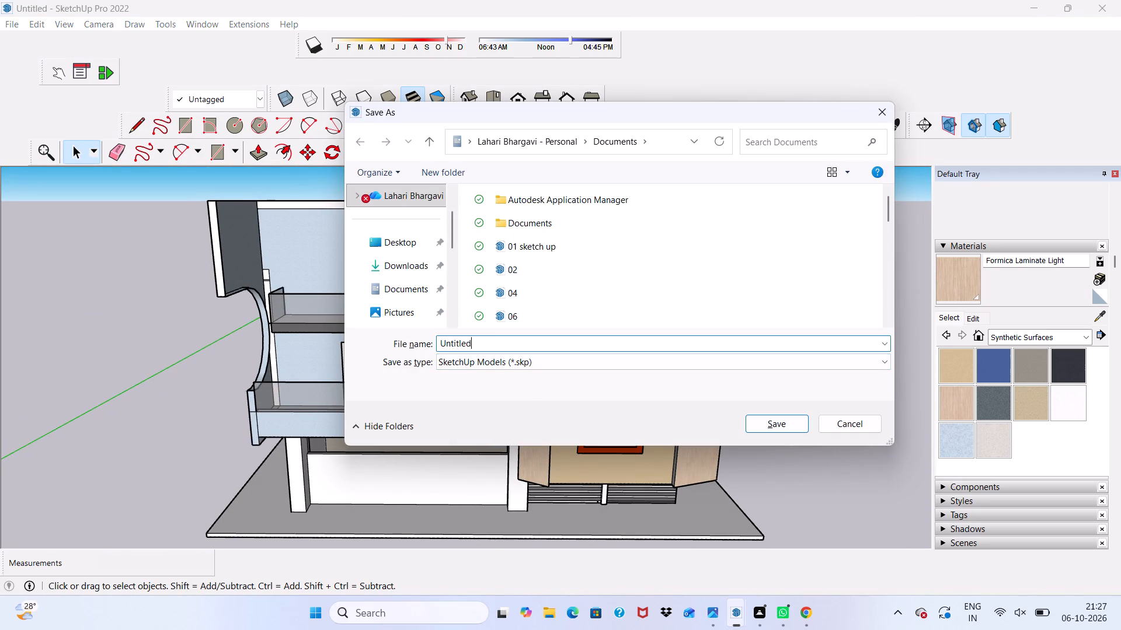
key("BackSpace")
key("BackSpace")
key("BackSpace")
key("BackSpace")
key("BackSpace")
key("BackSpace")
key("BackSpace")
key("BackSpace")
key("BackSpace")
key("BackSpace")
key("BackSpace")
key("BackSpace")
key("BackSpace")
key("BackSpace")
key("BackSpace")
type("277")
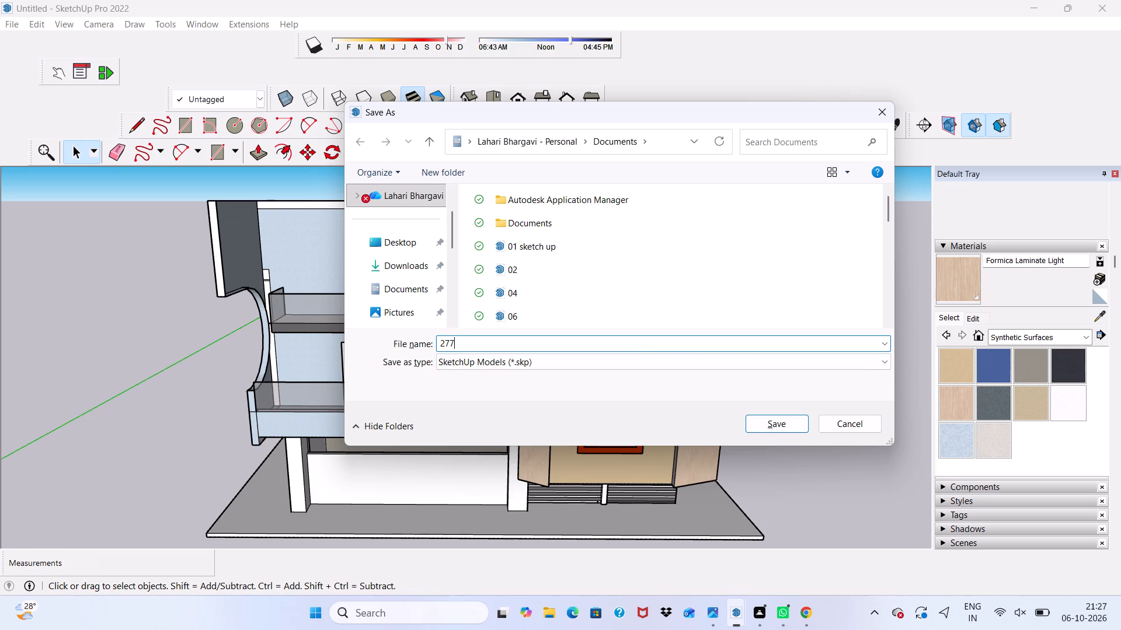
left_click(775, 422)
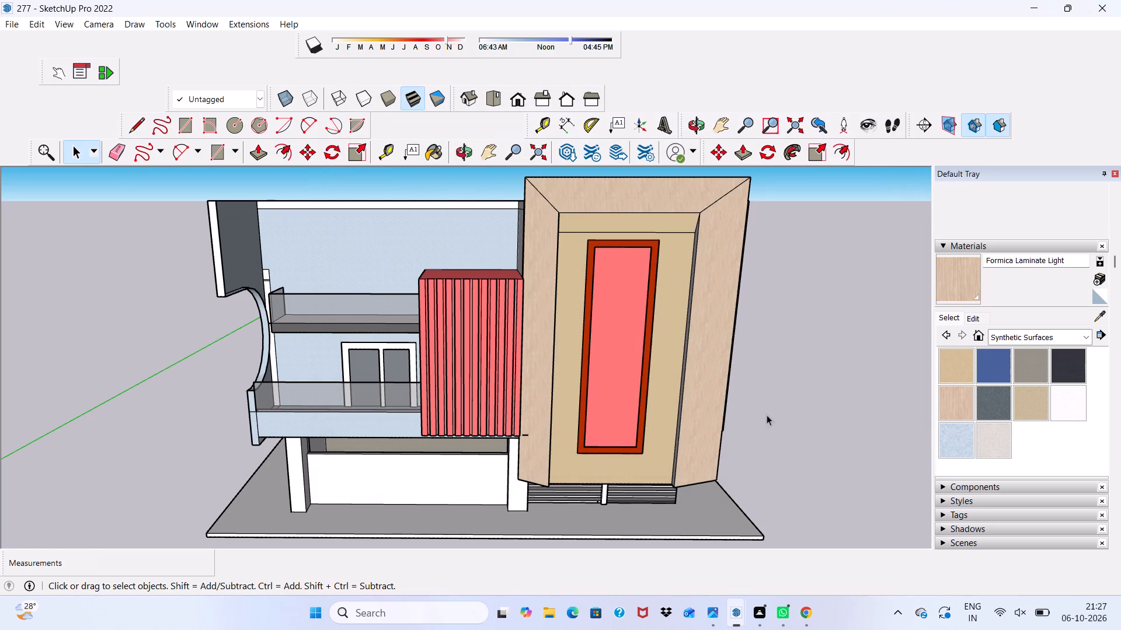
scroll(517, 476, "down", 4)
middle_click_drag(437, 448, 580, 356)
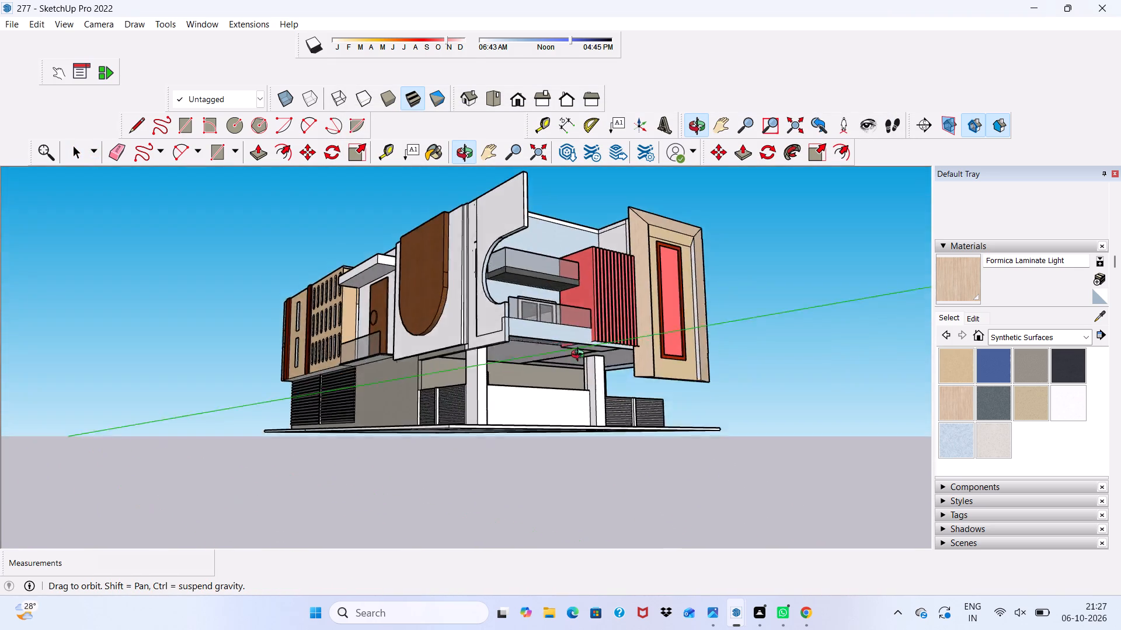
Export a raised view of the whole house facing the balconies and tall red window as a JPEG image named 277 PDF in Documents.
middle_click_drag(580, 356, 542, 384)
scroll(549, 380, "up", 4)
scroll(424, 387, "down", 4)
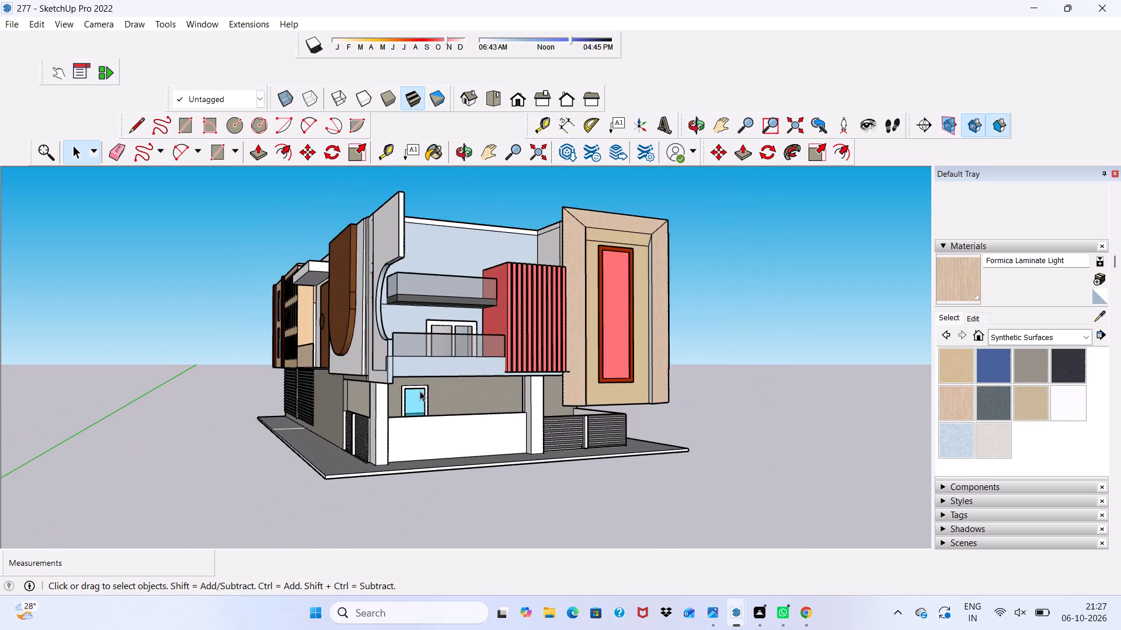
scroll(417, 381, "down", 2)
middle_click_drag(417, 381, 408, 426)
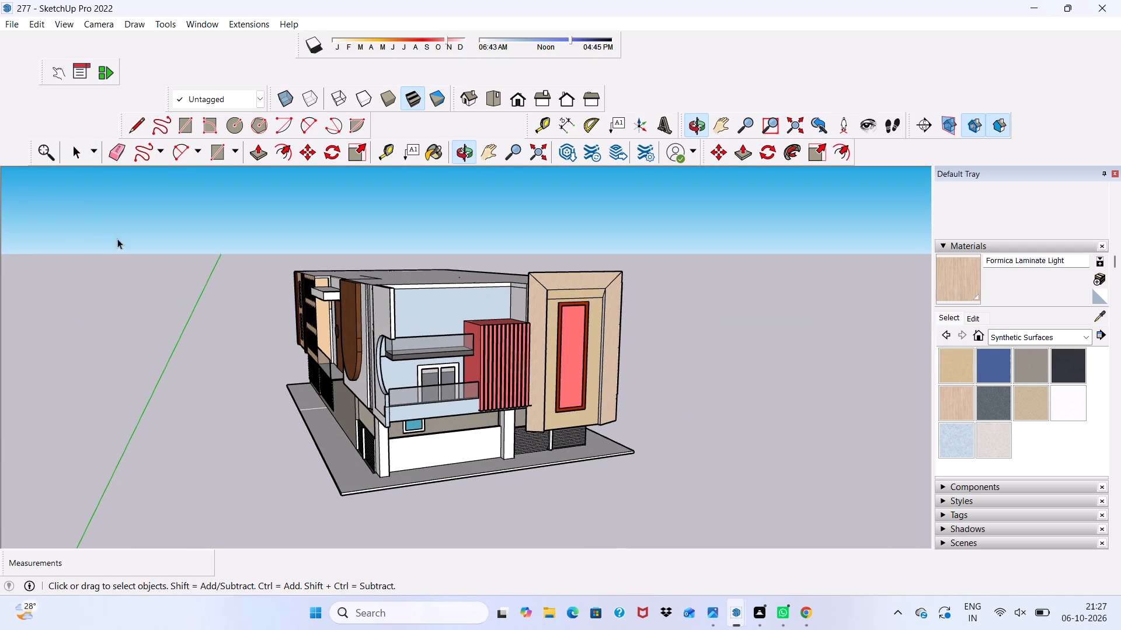
left_click(13, 25)
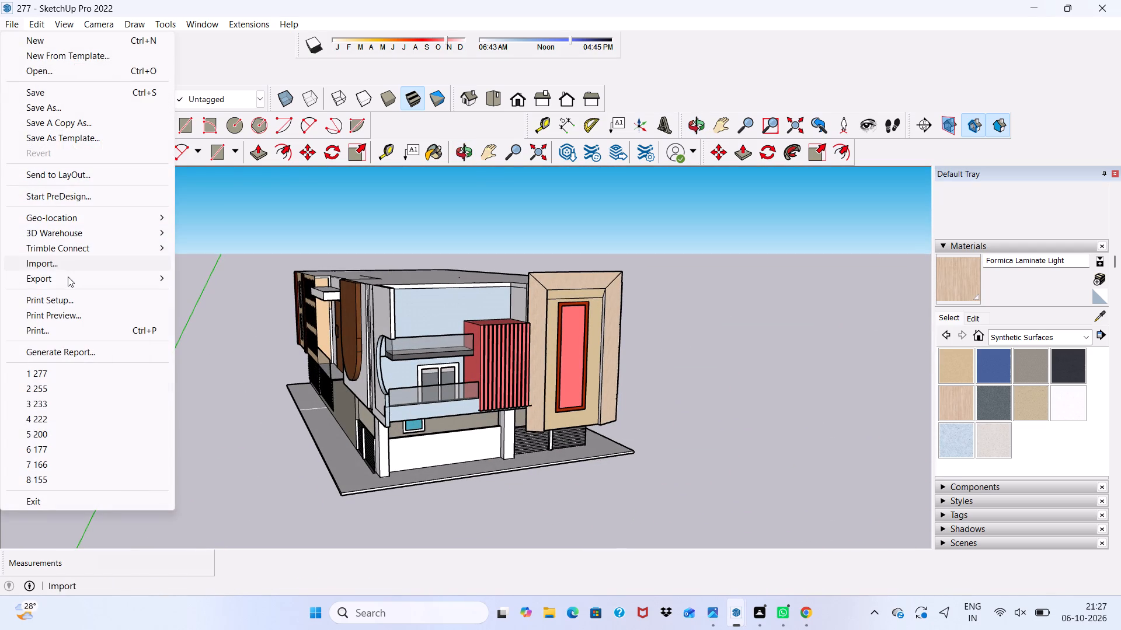
left_click(67, 278)
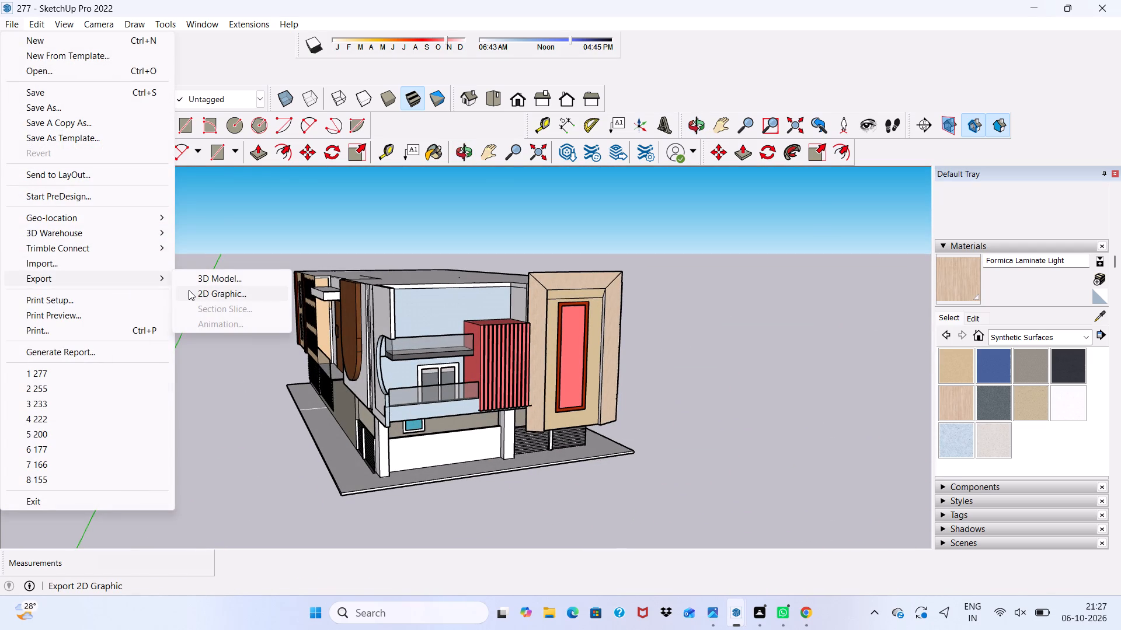
left_click(189, 290)
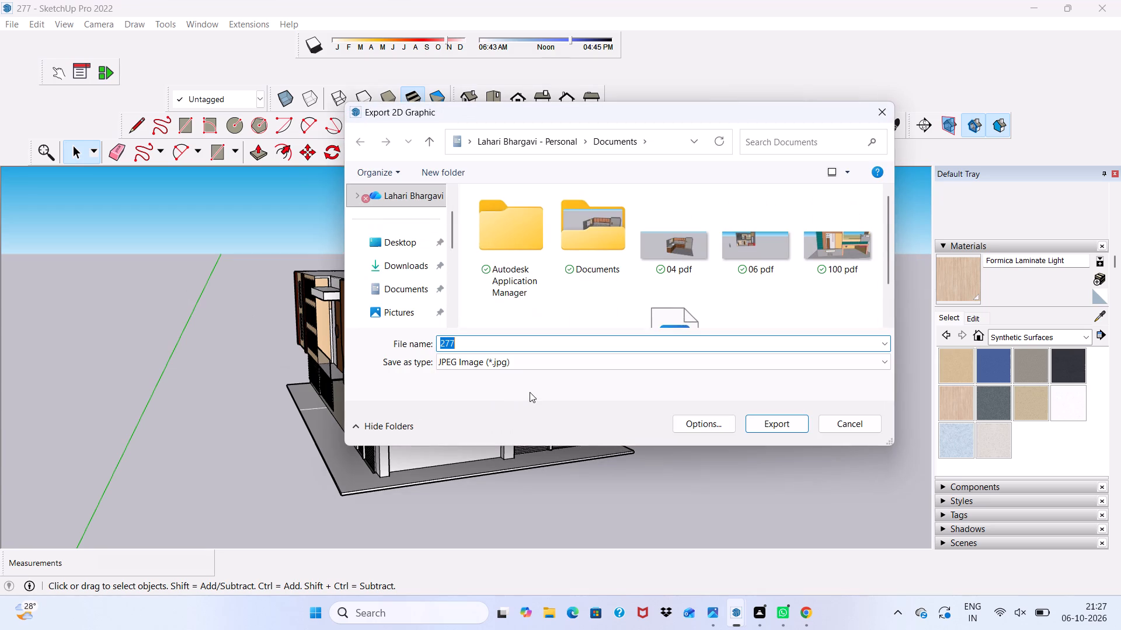
left_click(534, 348)
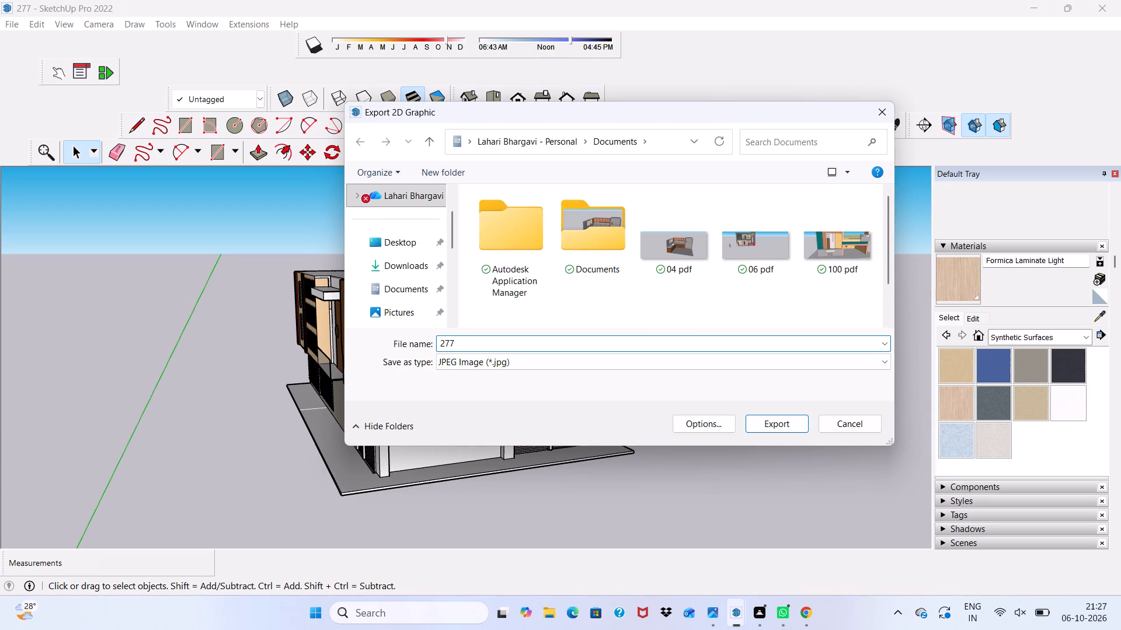
key("space")
type("PDF")
left_click(783, 429)
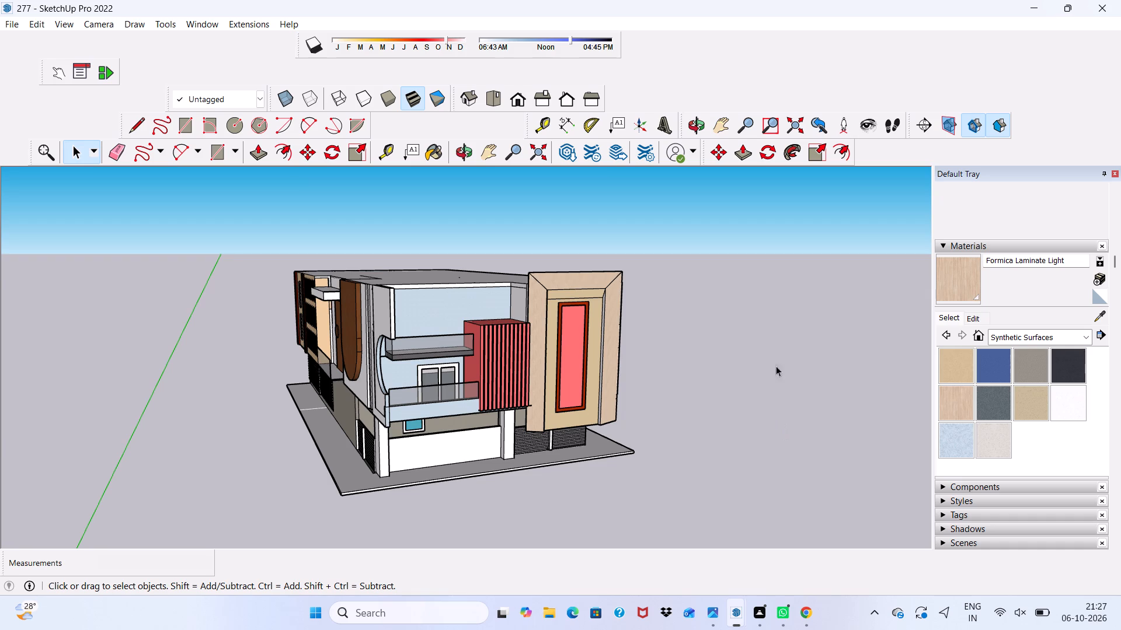